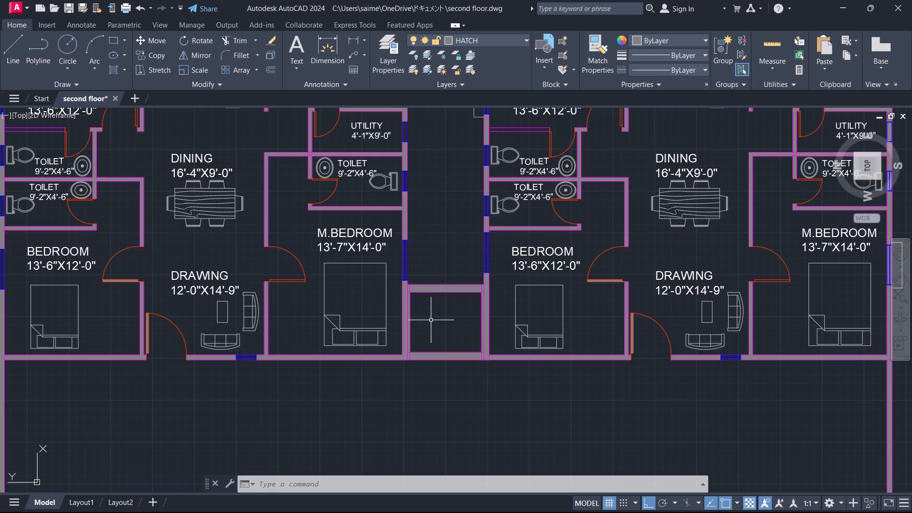
Draw a three-sided line outline around the gap-side face of the M.BEDROOM window, about 7" deep and 4'-4" long.
key(l)
key(Return)
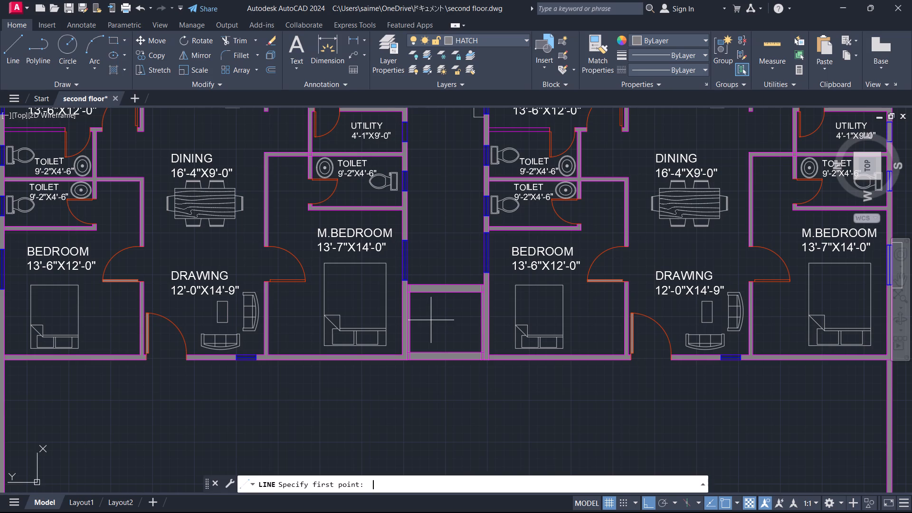
scroll(409, 242, up, 3)
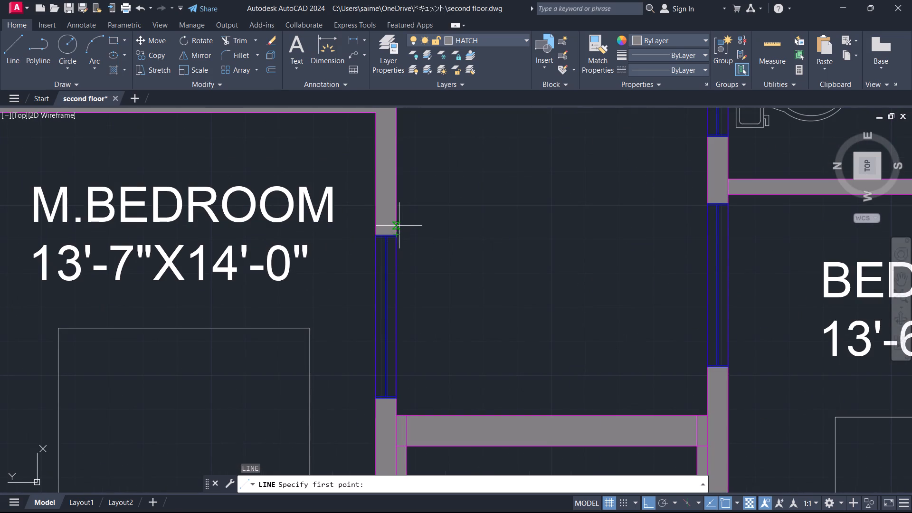
click(397, 225)
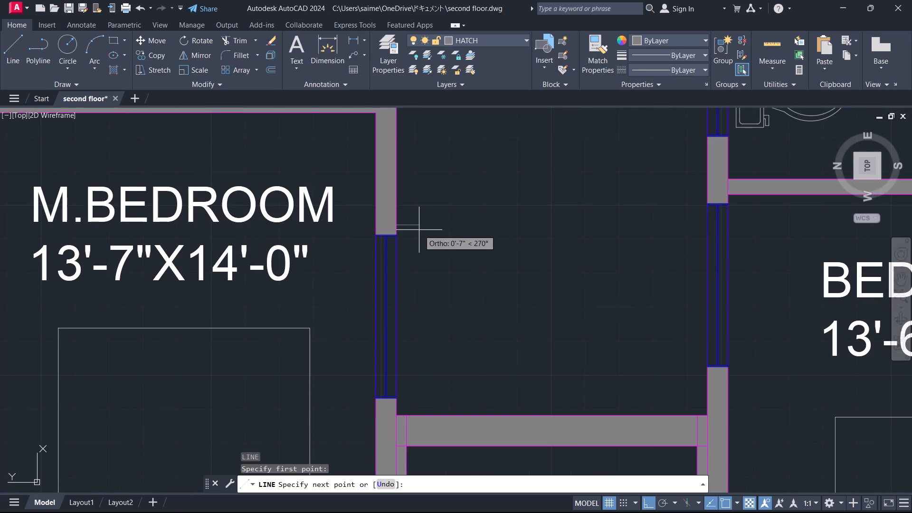
click(418, 230)
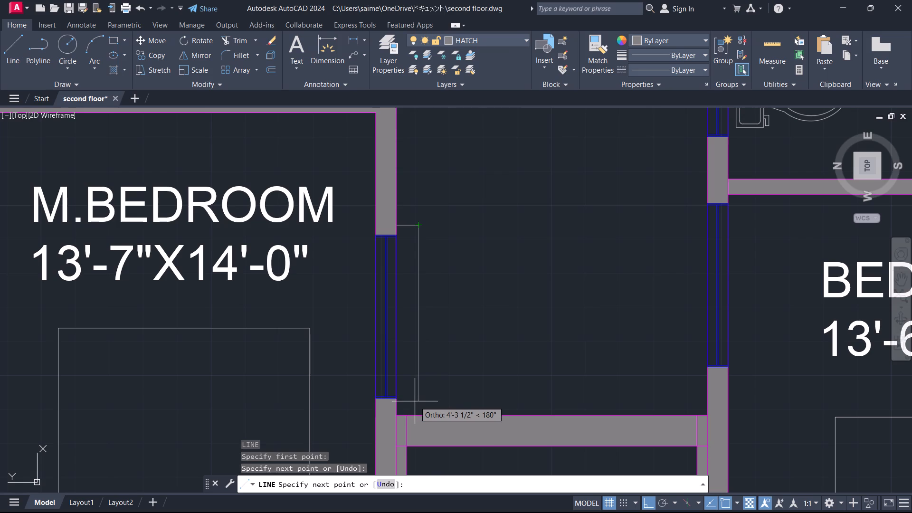
click(414, 404)
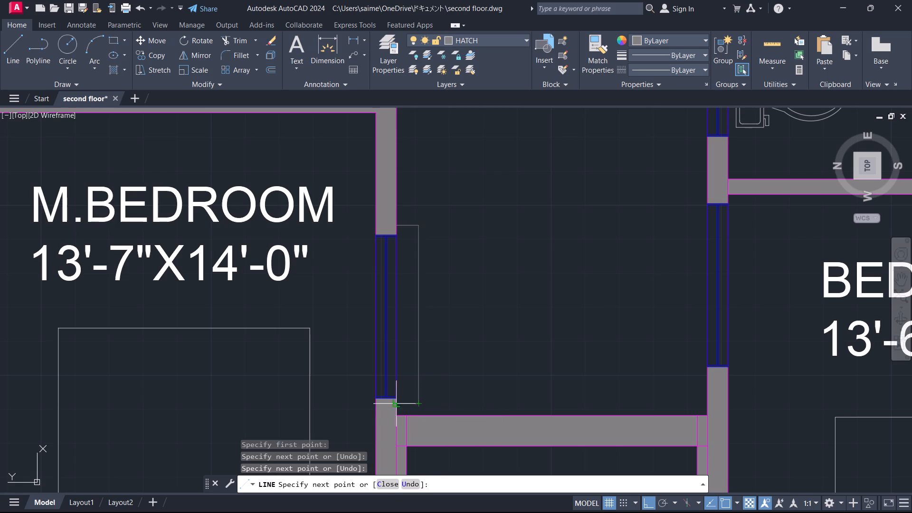
click(392, 406)
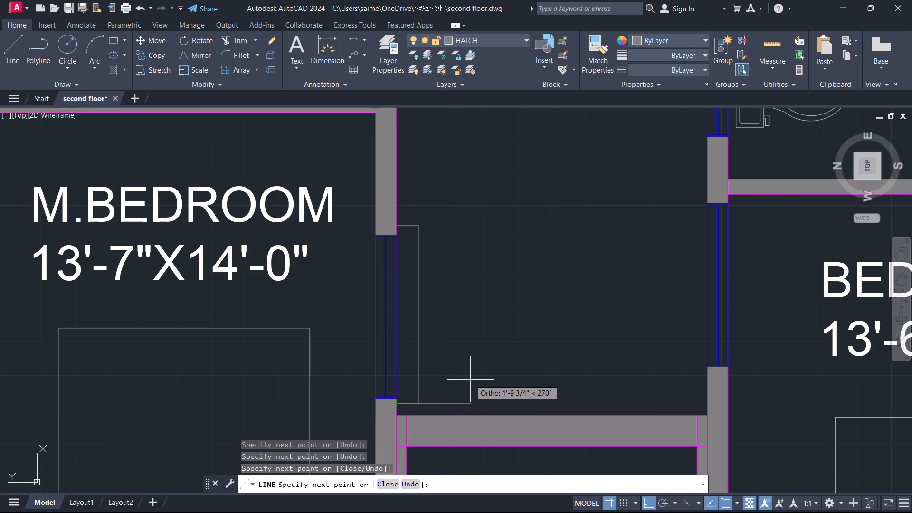
key(Escape)
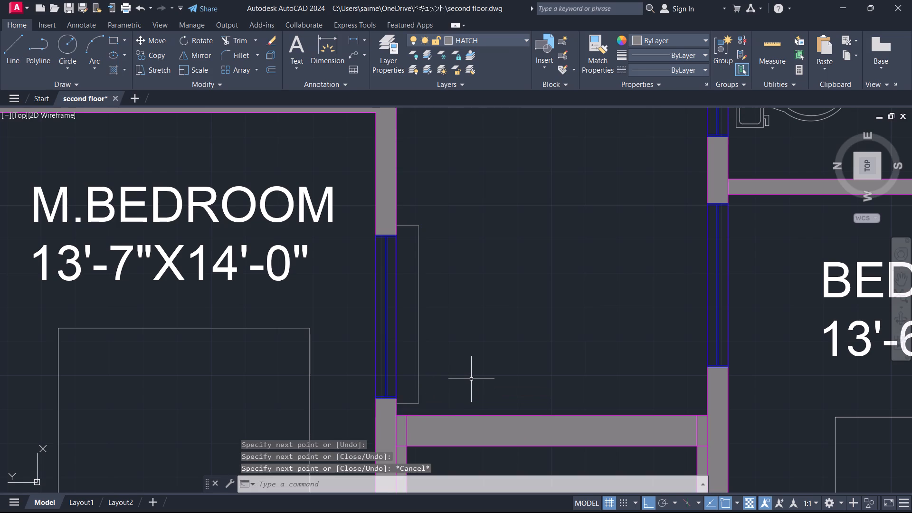
Draw a matching three-sided outline on the gap side of the opposite BEDROOM window, about 7" deep and 4'-5" long.
key(space)
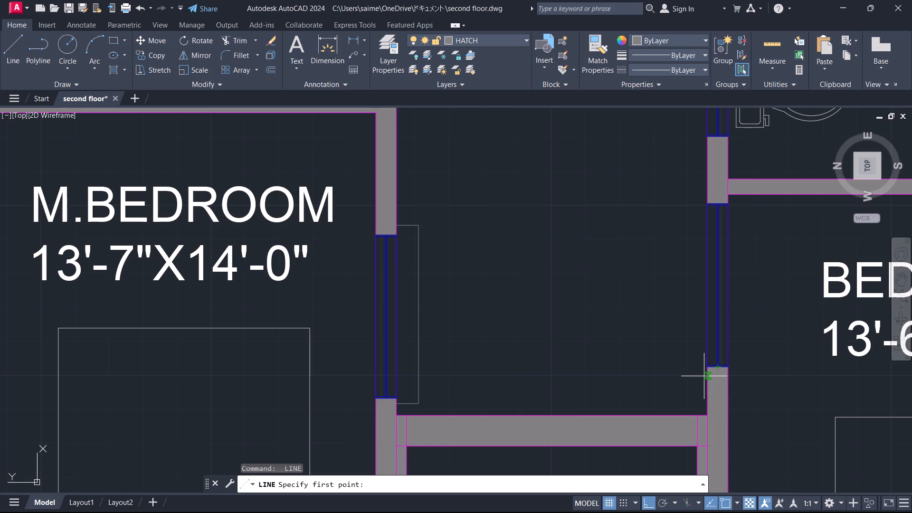
click(707, 376)
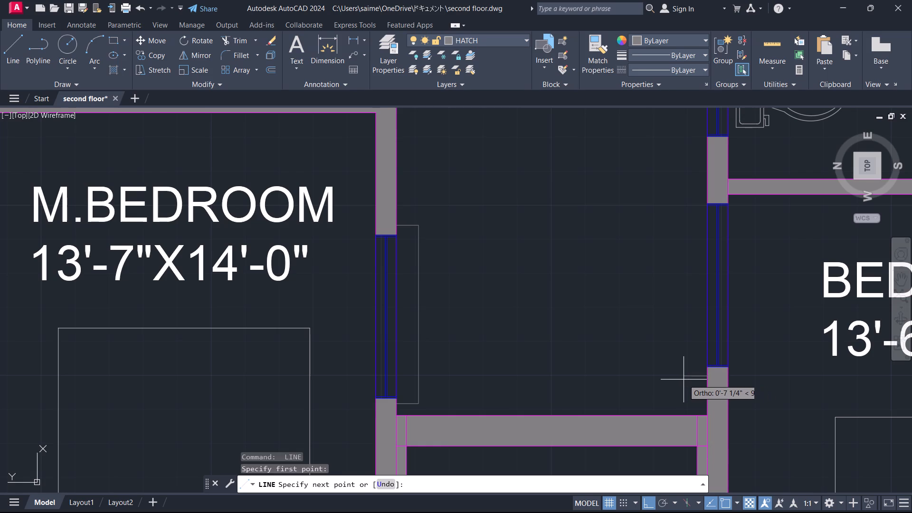
click(684, 380)
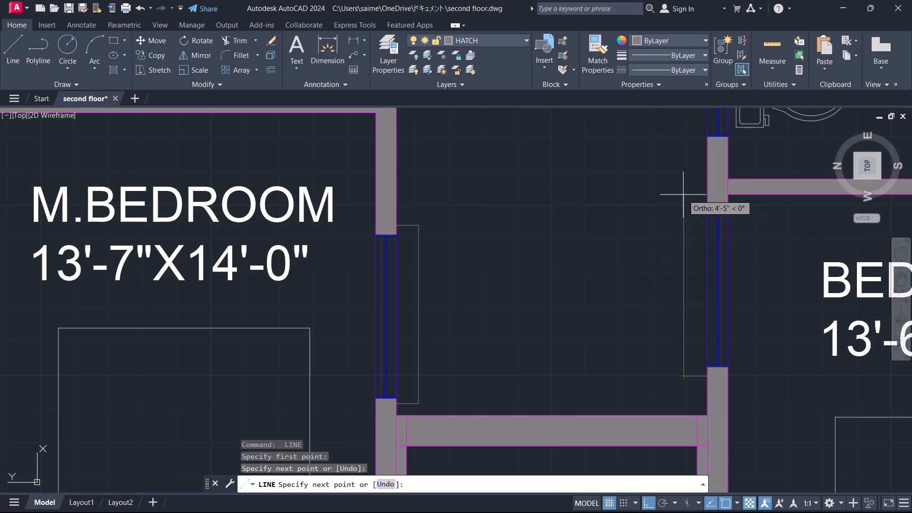
click(683, 195)
click(710, 195)
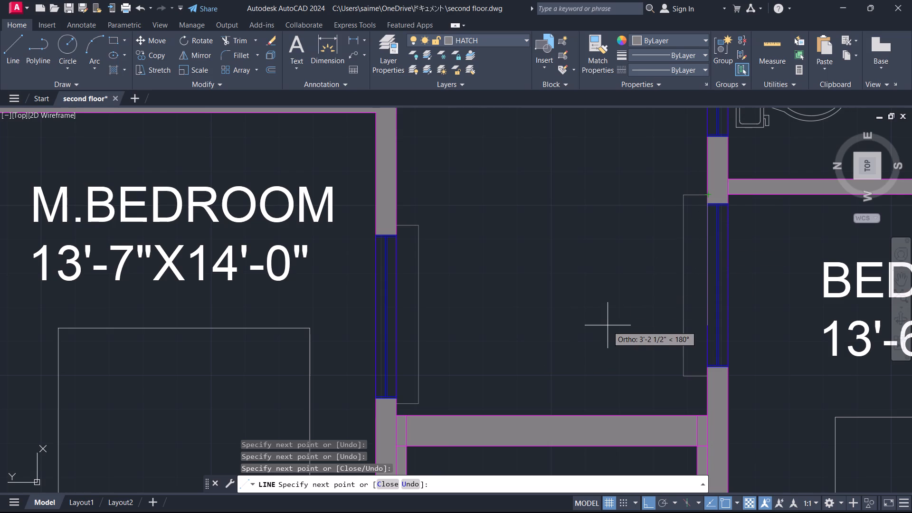
key(Escape)
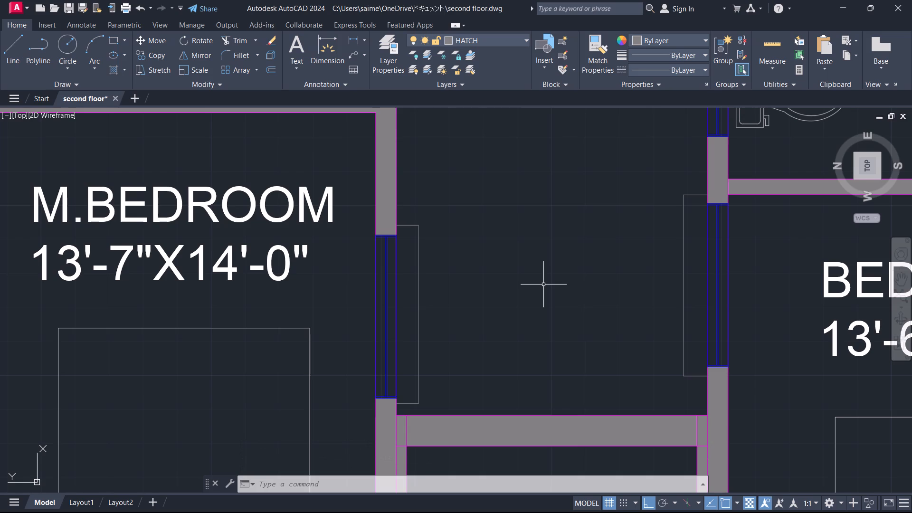
Trim the wall lines and hatch crossing the copied unit's BALCONY label, up to its kitchen-side wall.
scroll(559, 297, down, 3)
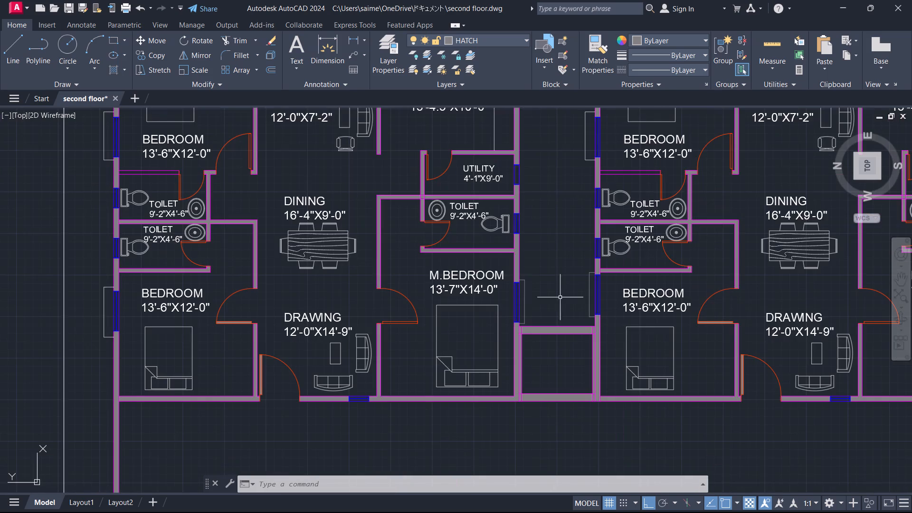
middle_drag(572, 286, 523, 356)
scroll(572, 286, down, 1)
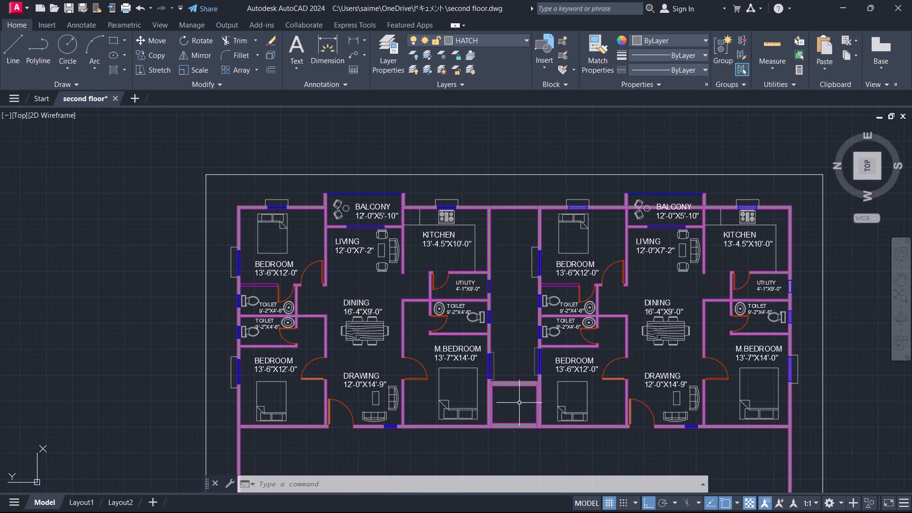
scroll(519, 403, up, 1)
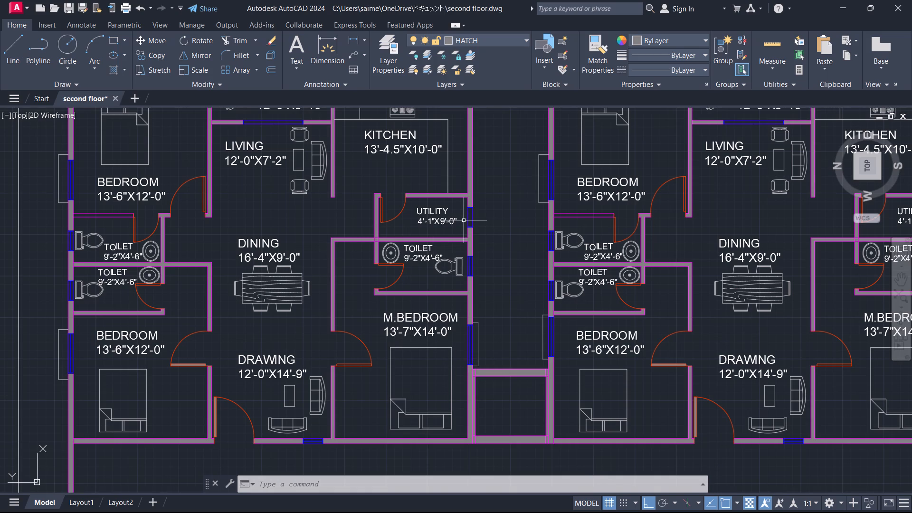
scroll(467, 219, down, 1)
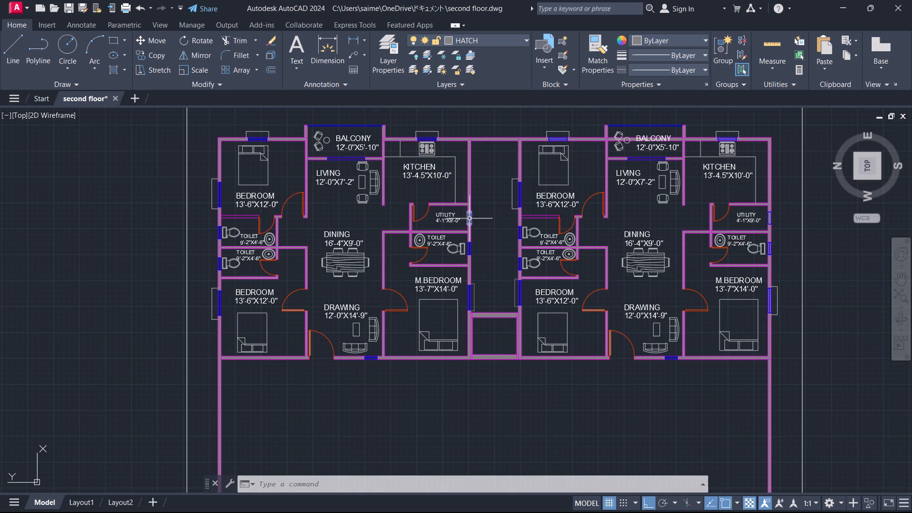
scroll(657, 137, up, 2)
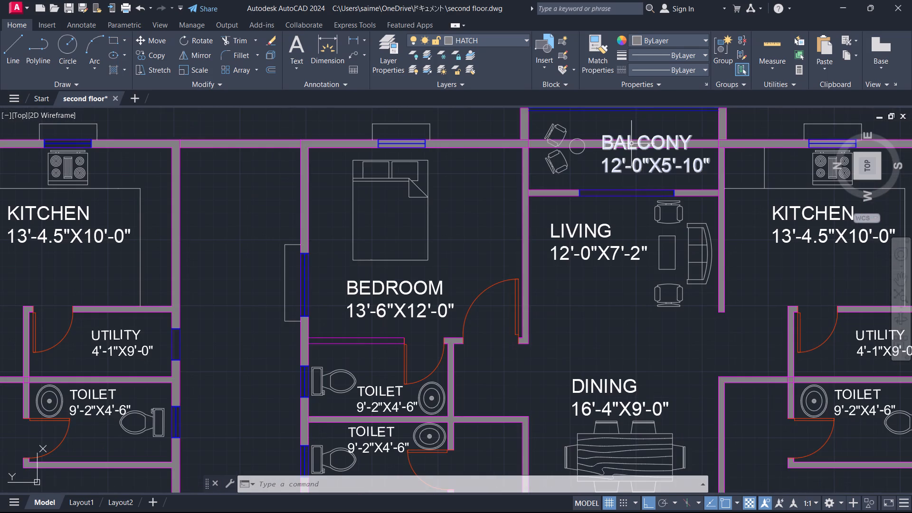
scroll(675, 137, up, 2)
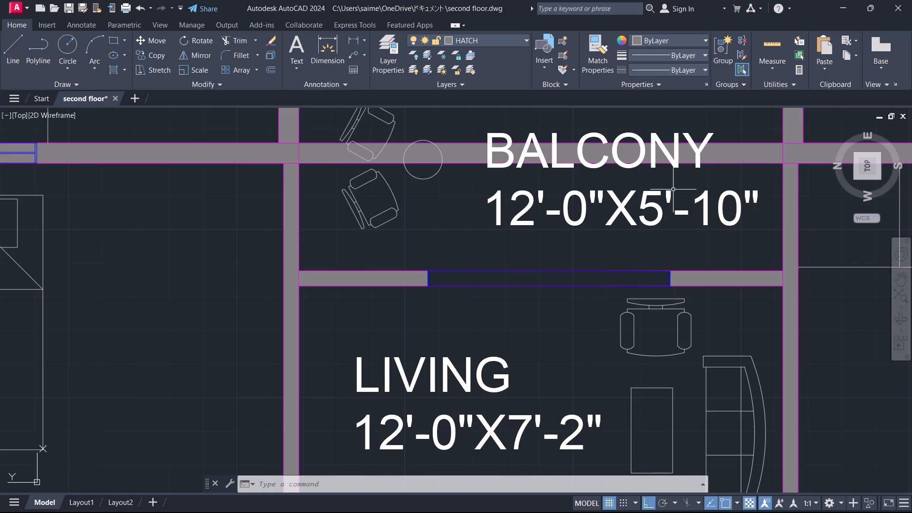
text(TR)
key(Return)
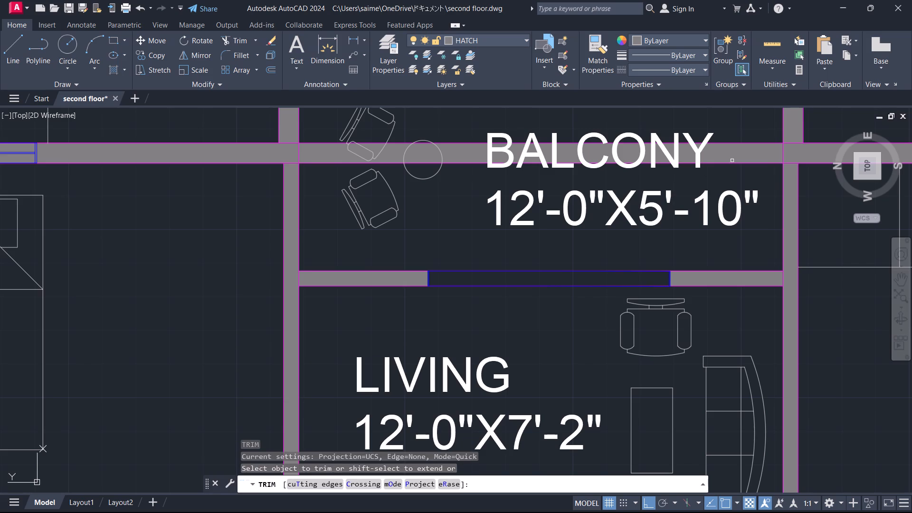
click(749, 151)
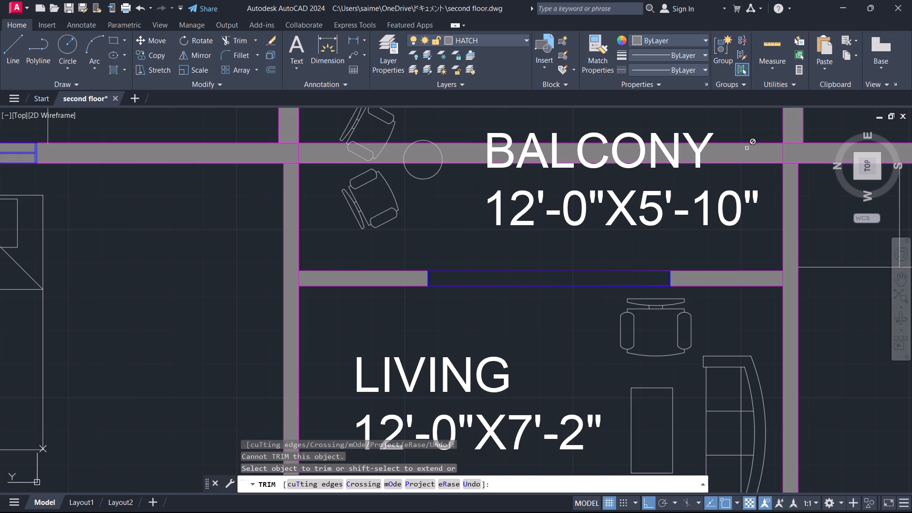
click(746, 150)
click(744, 143)
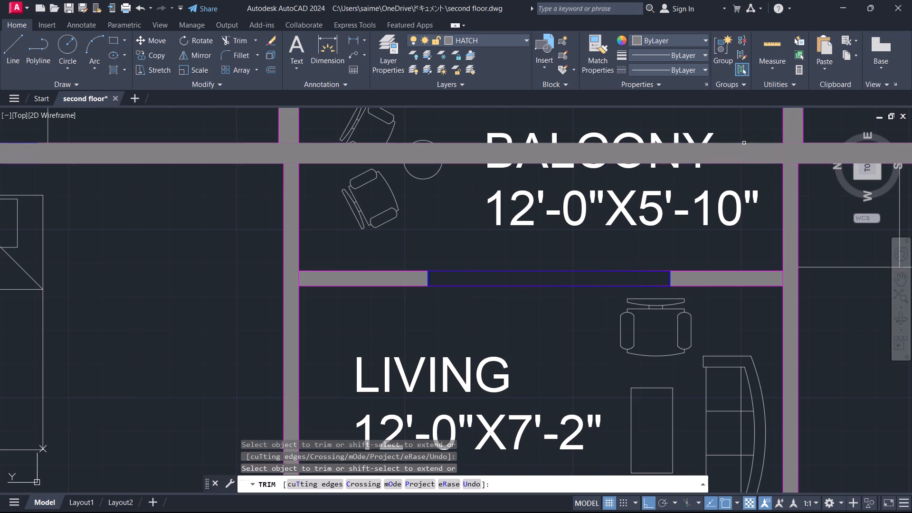
click(744, 165)
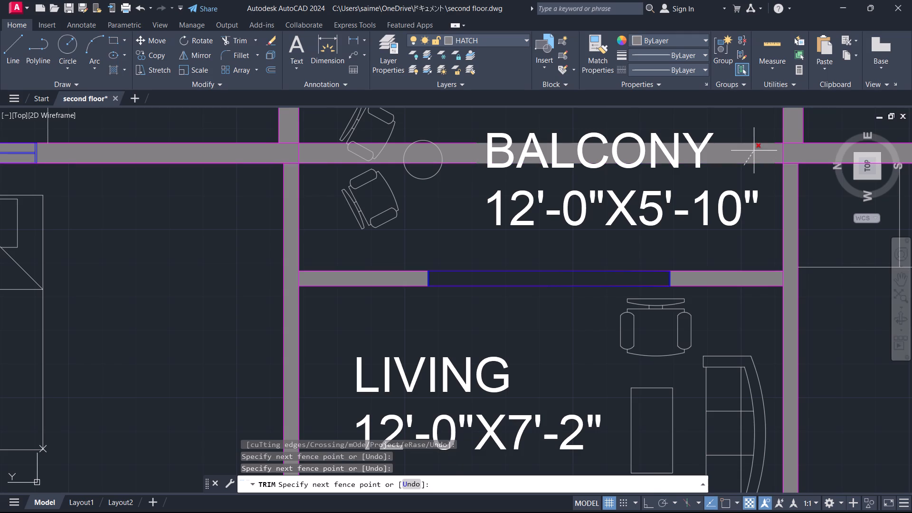
click(754, 151)
click(754, 151)
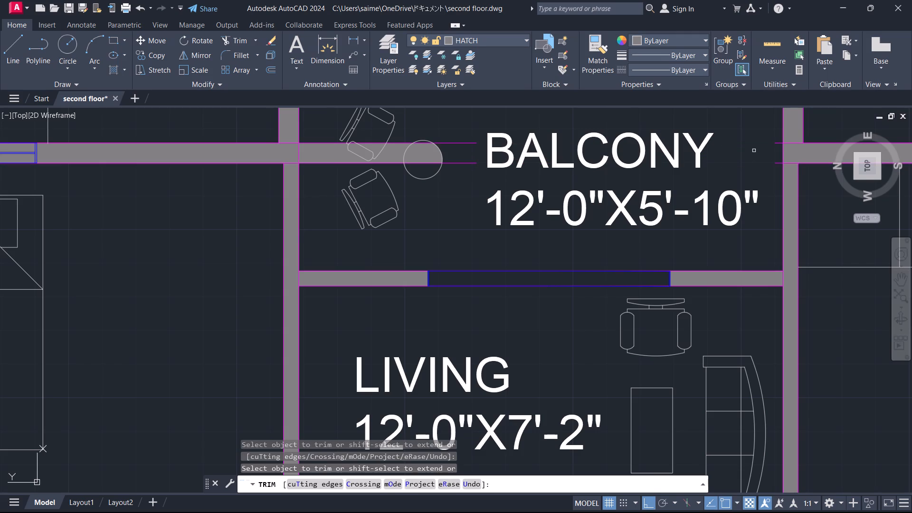
Trim the leftover hatch and wall lines between the balcony's bedroom-side wall, round table and label, including inside the table.
click(395, 157)
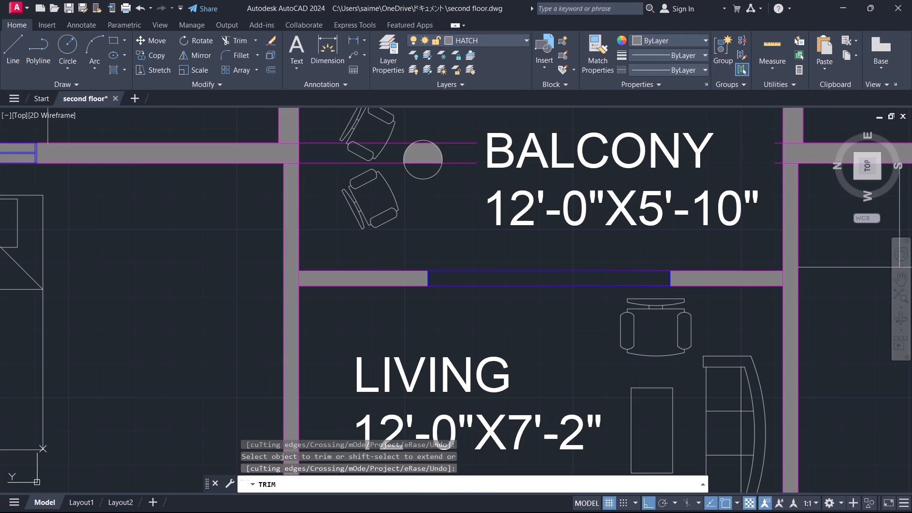
click(401, 141)
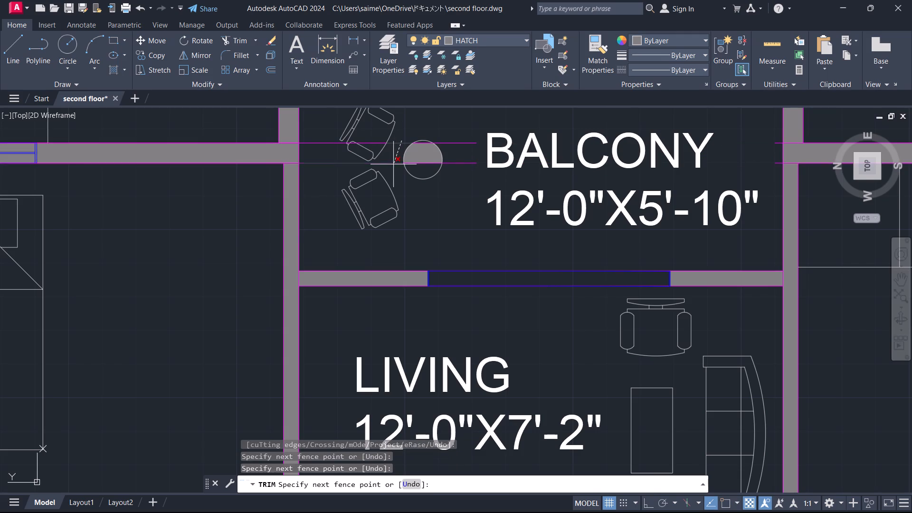
click(392, 170)
click(463, 163)
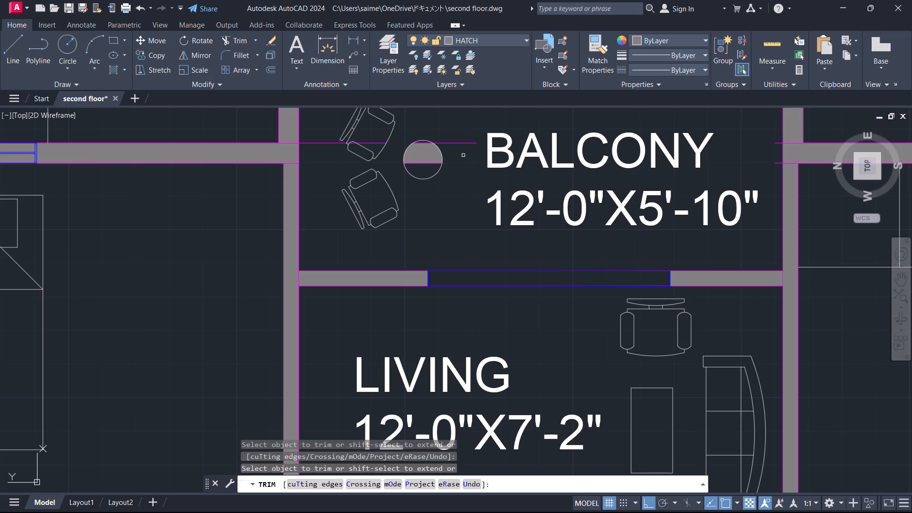
click(465, 144)
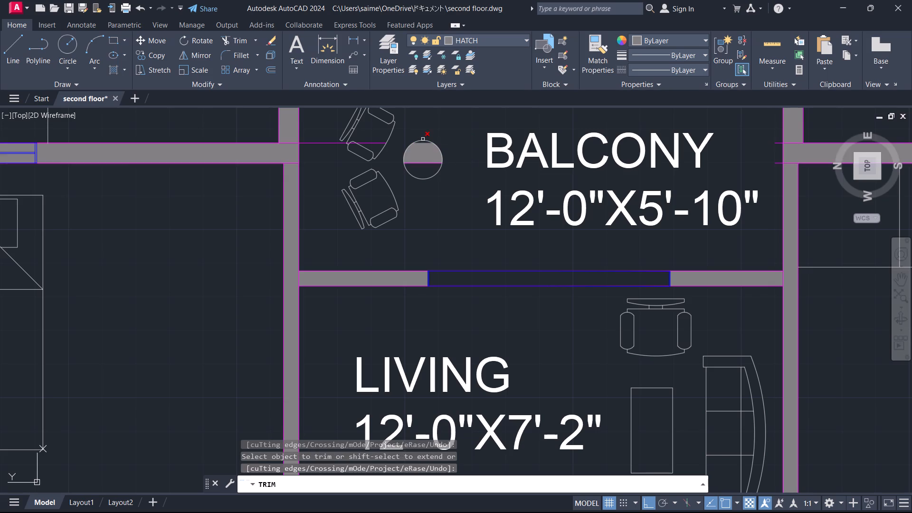
click(426, 151)
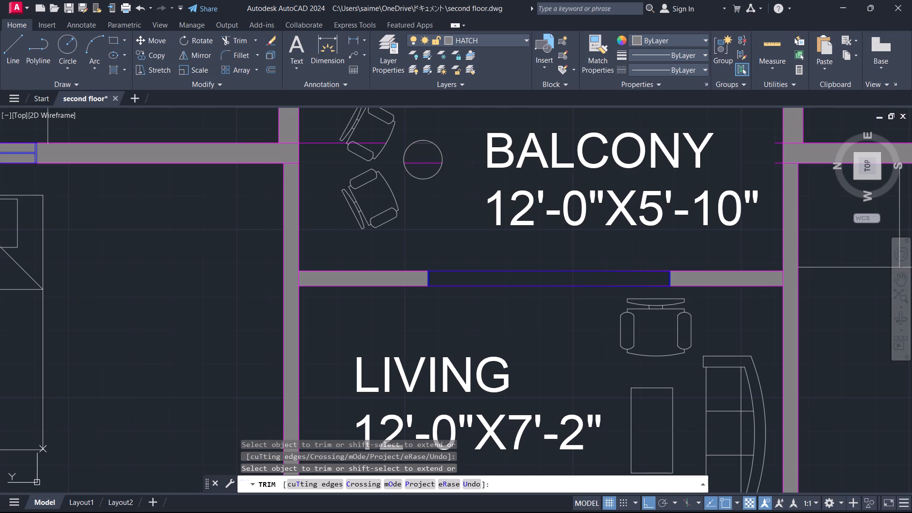
click(423, 142)
click(418, 162)
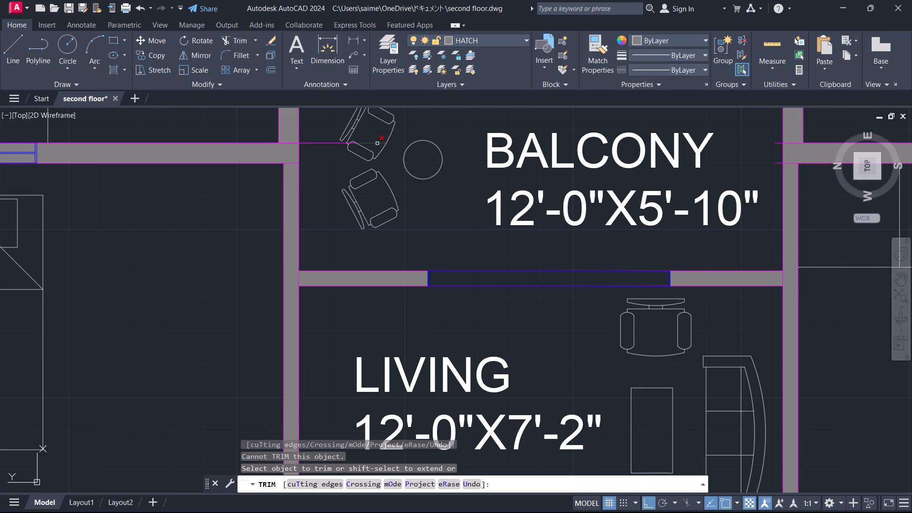
Trim the remaining wall-line fragments across the upper balcony chair and the two stubs beside the kitchen-side wall.
click(377, 143)
click(329, 144)
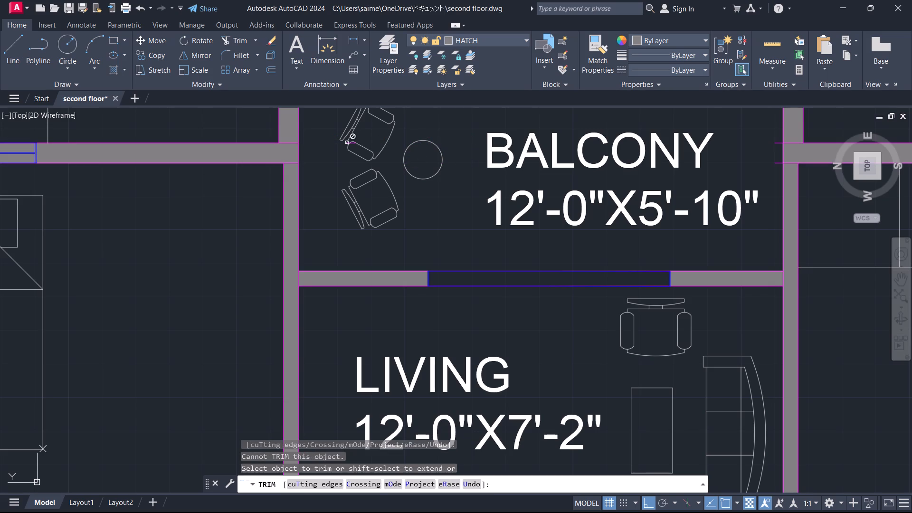
scroll(351, 144, up, 5)
click(358, 139)
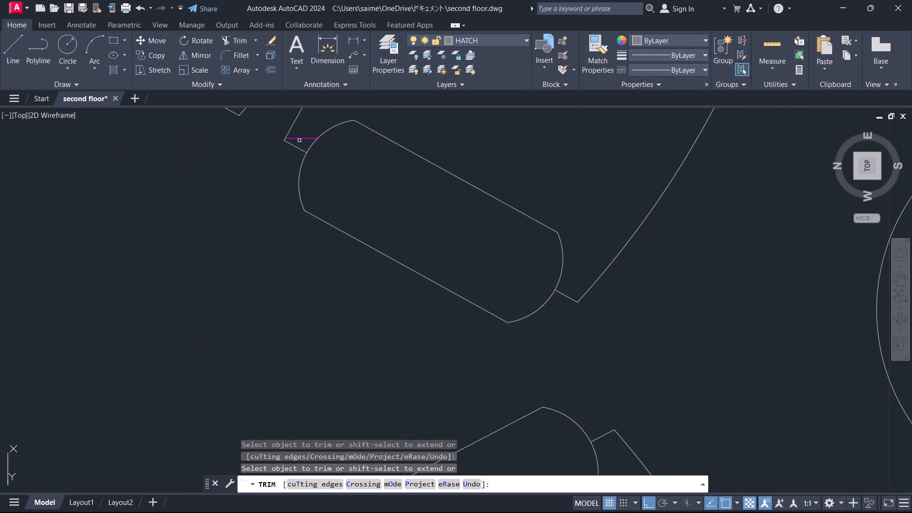
click(304, 138)
scroll(216, 207, down, 5)
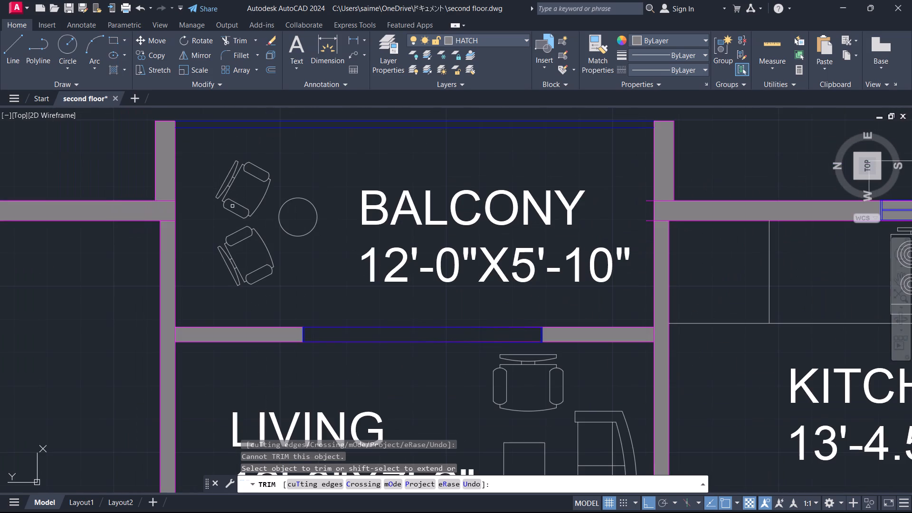
click(647, 199)
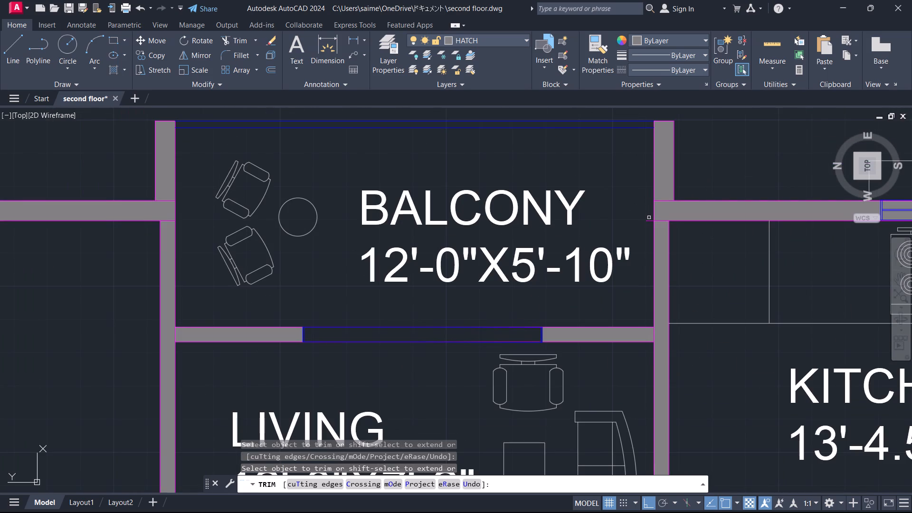
click(649, 220)
key(Escape)
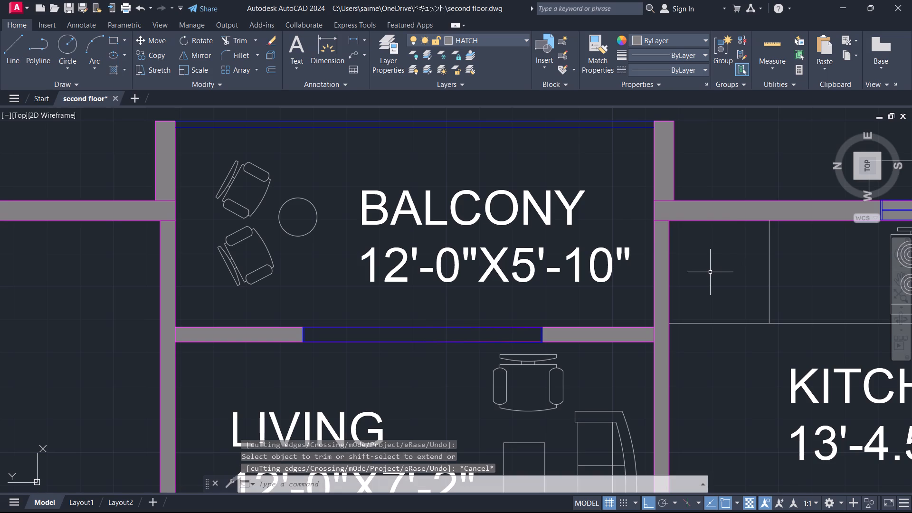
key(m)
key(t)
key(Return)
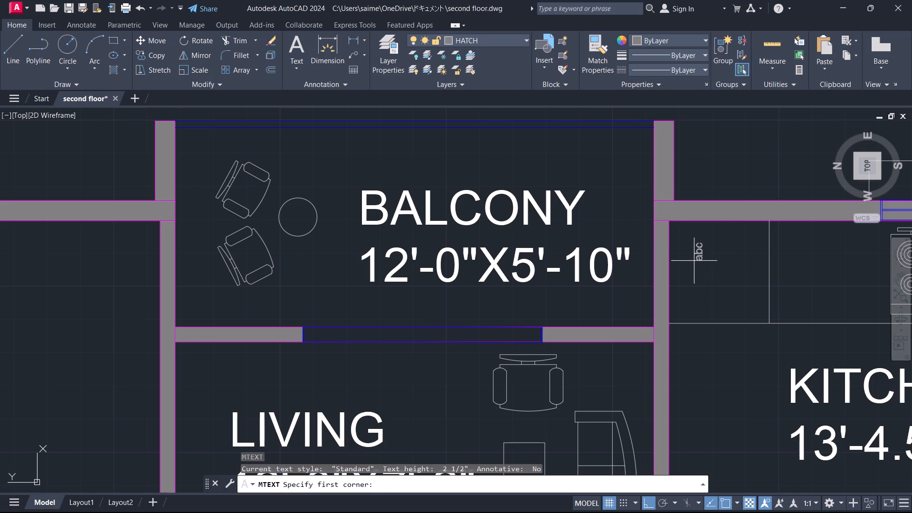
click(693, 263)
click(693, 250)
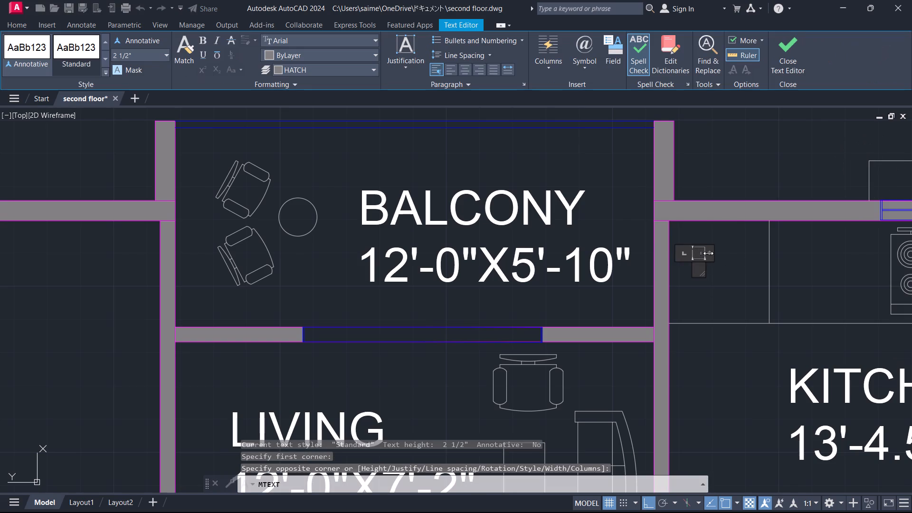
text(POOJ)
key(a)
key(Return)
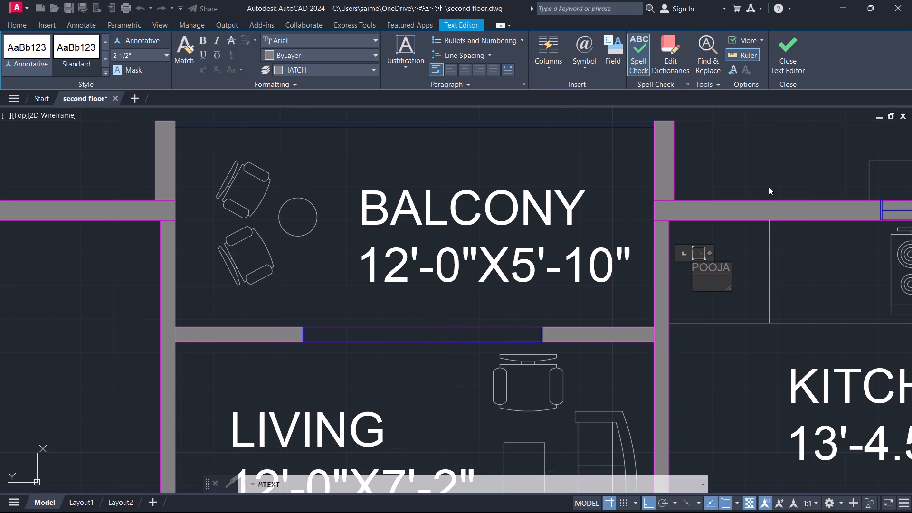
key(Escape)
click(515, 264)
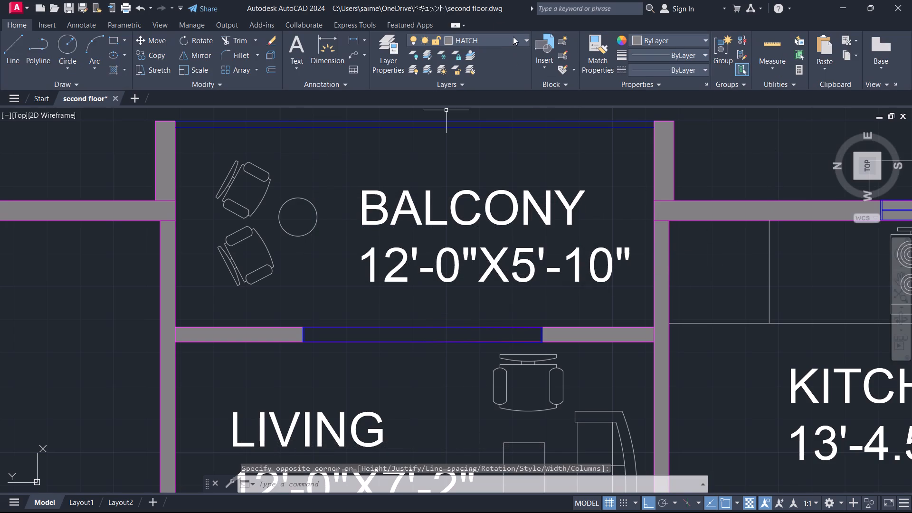
Make the text layer current and add the multiline text POOJA in the copied unit's small kitchen corner compartment beside the balcony.
click(513, 37)
click(463, 127)
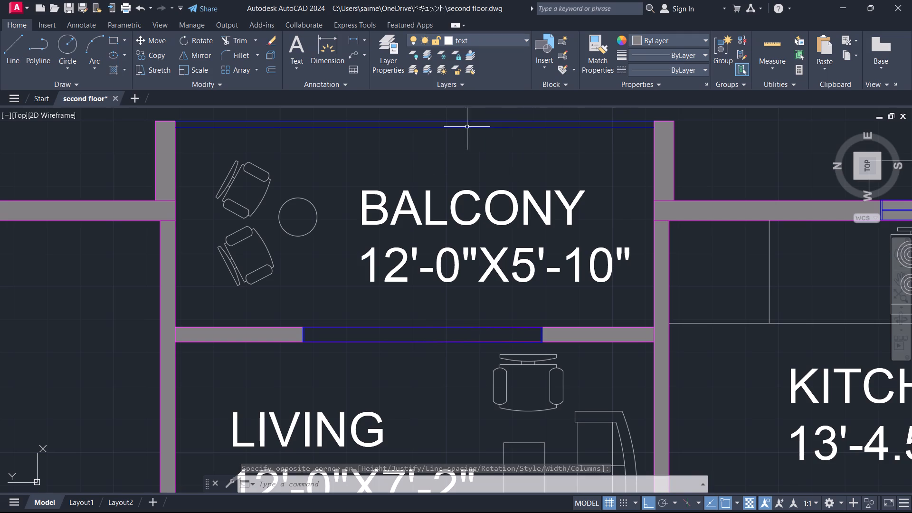
text(MT)
key(Return)
click(685, 271)
click(689, 245)
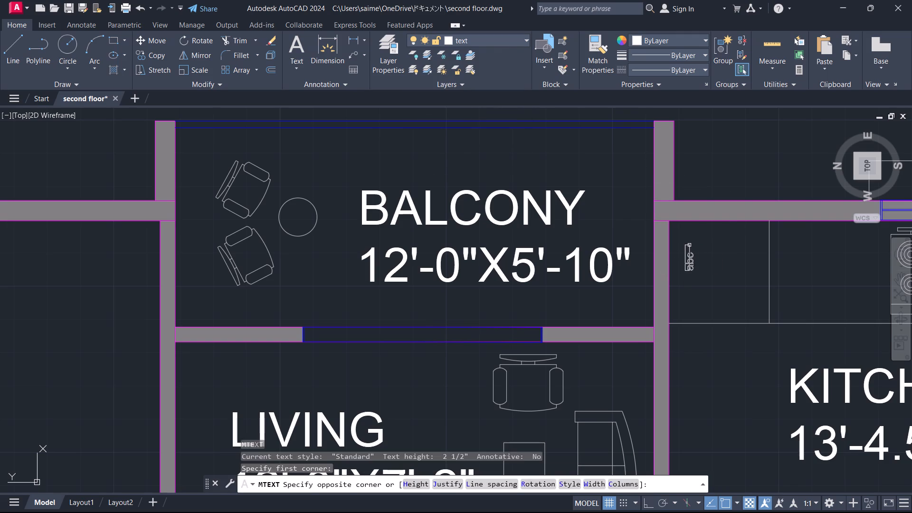
text(POOJ)
key(a)
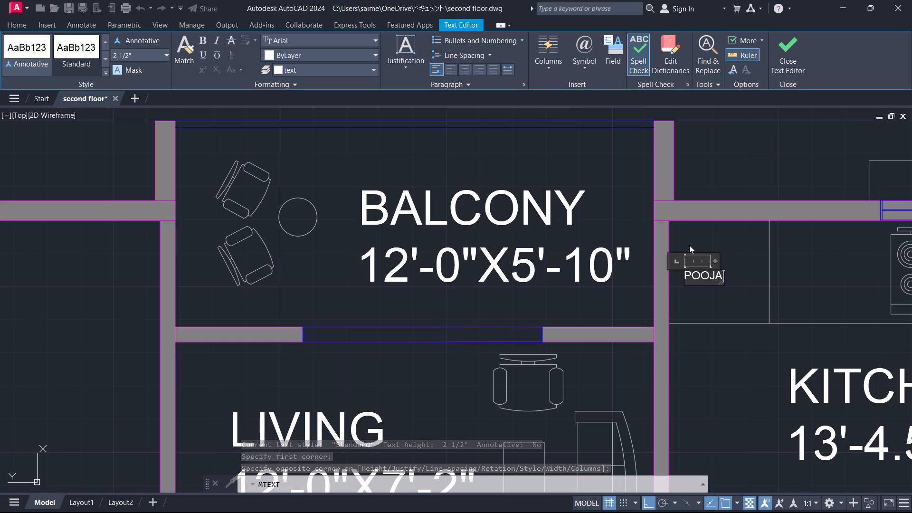
key(Return)
click(737, 275)
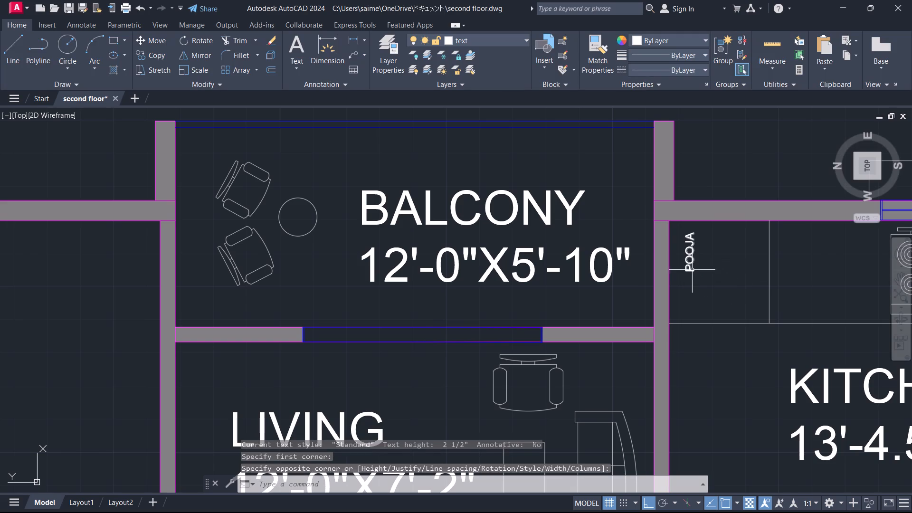
Rotate the POOJA text a quarter turn so it reads in the same direction as the other room labels.
click(689, 271)
text(RO)
key(Return)
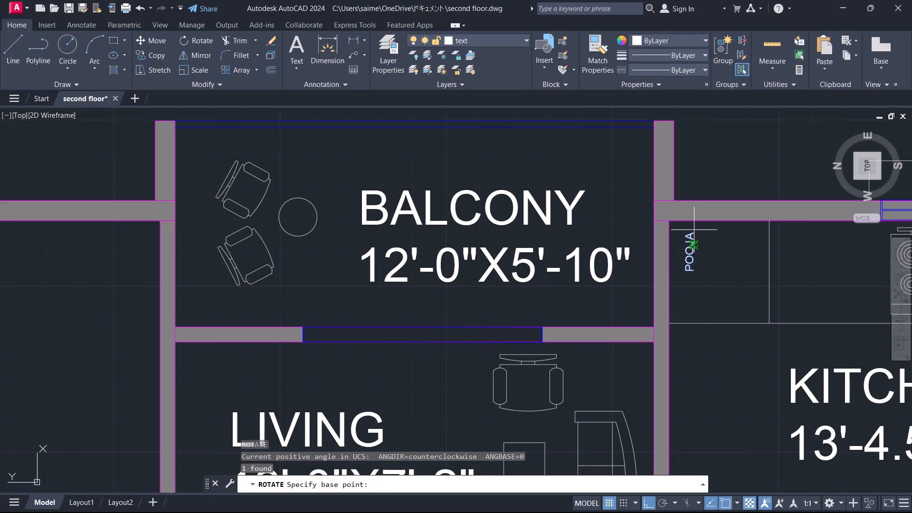
click(694, 230)
click(725, 258)
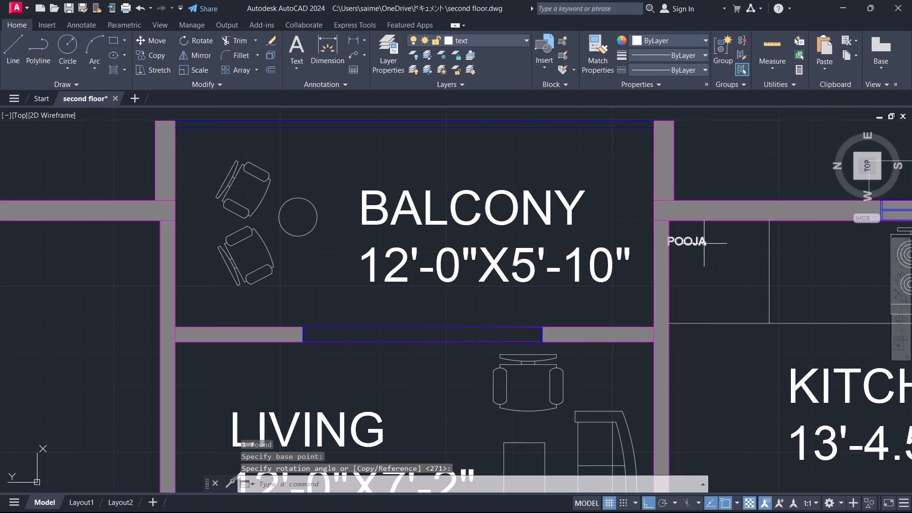
Move the POOJA text off the wall line to near the middle of the corner compartment.
click(703, 243)
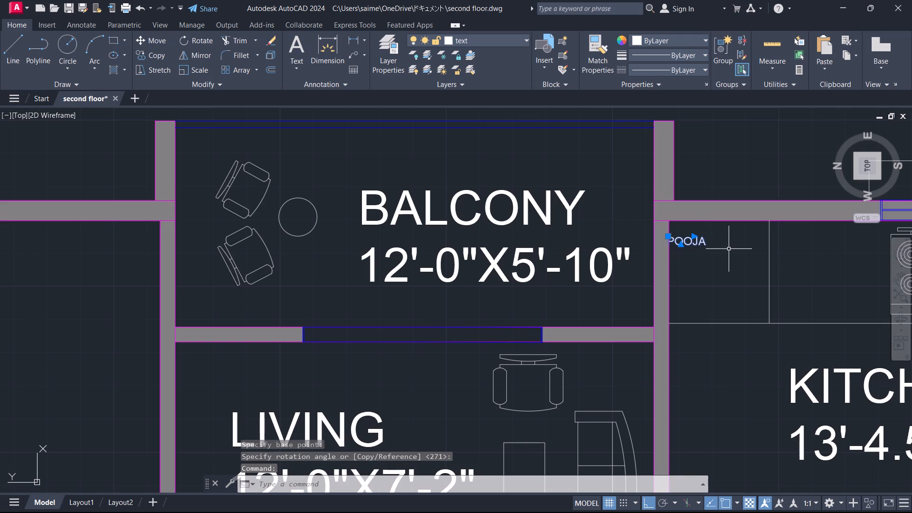
key(m)
key(Return)
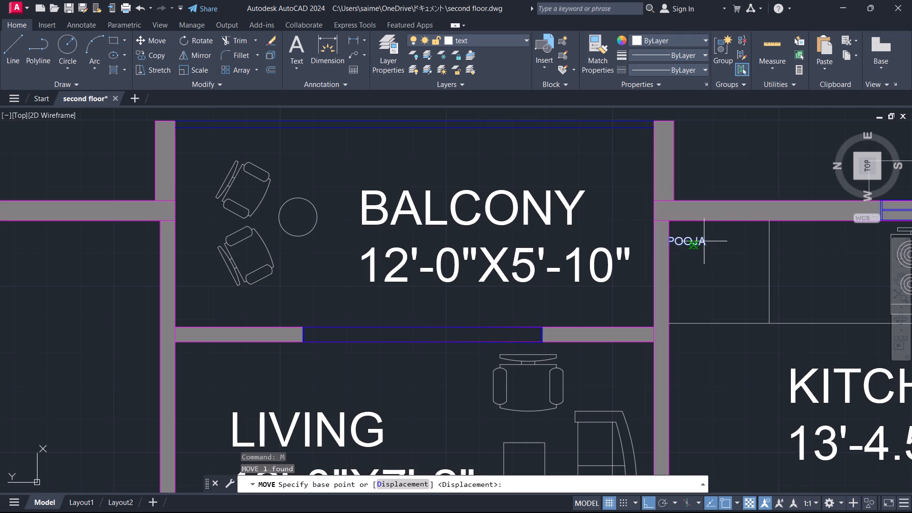
click(702, 243)
click(724, 265)
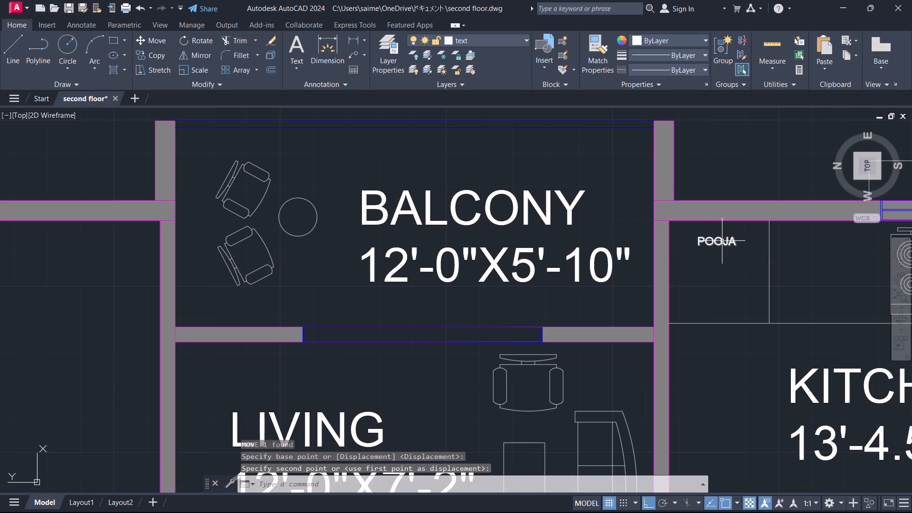
click(722, 241)
key(m)
key(Return)
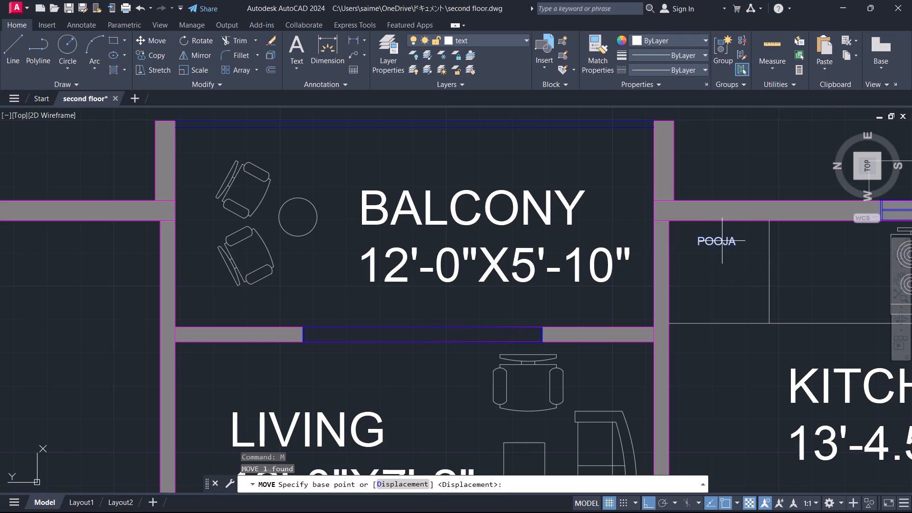
click(722, 240)
click(719, 254)
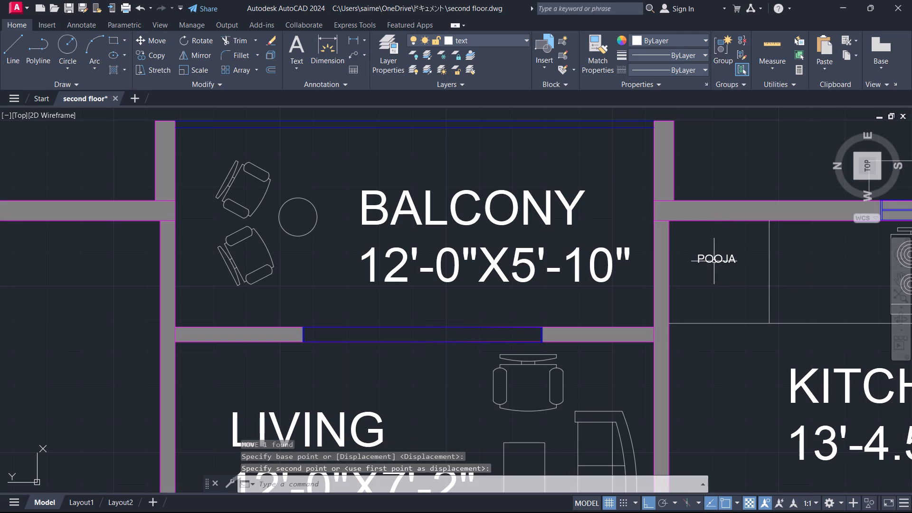
Scale the POOJA text up to about twice its size so it nearly spans the compartment's width.
click(716, 257)
text(SC)
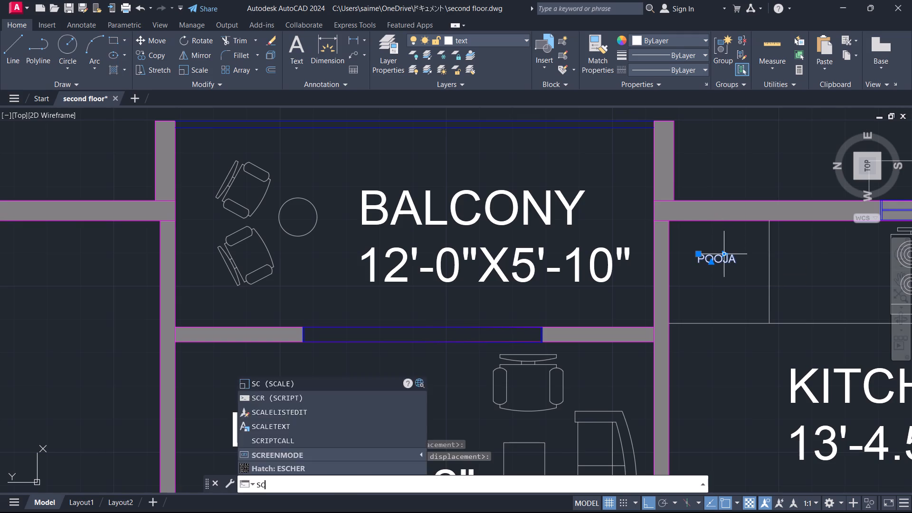
key(Return)
click(714, 256)
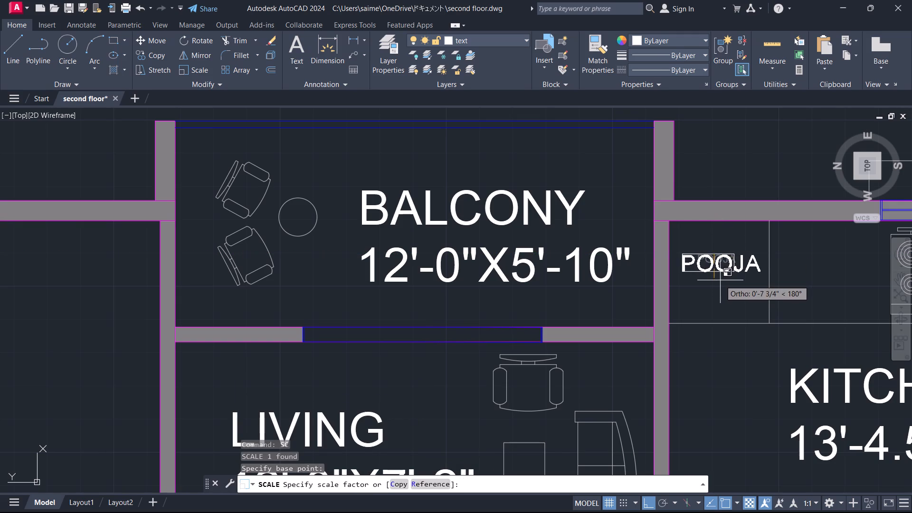
click(720, 280)
Copy the POOJA text, with ortho off, into the matching kitchen corner compartment of the original unit.
click(717, 264)
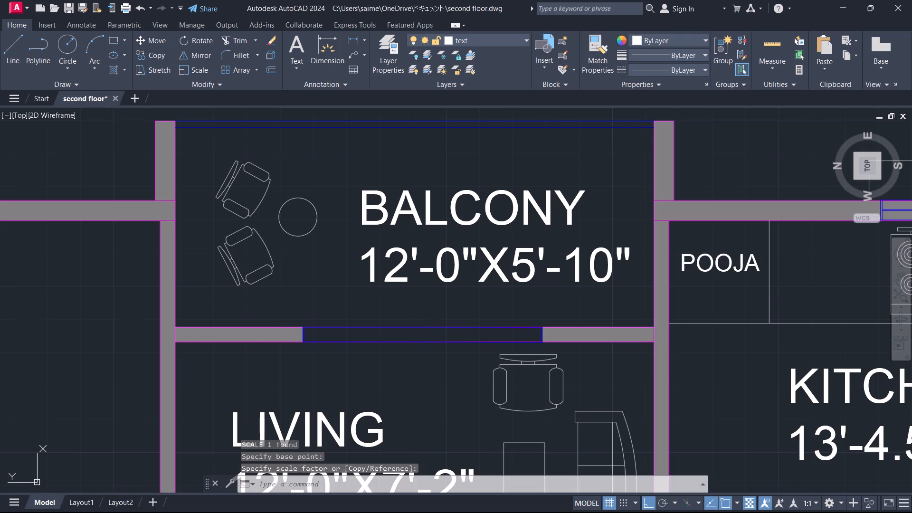
text(CO)
key(Return)
click(717, 257)
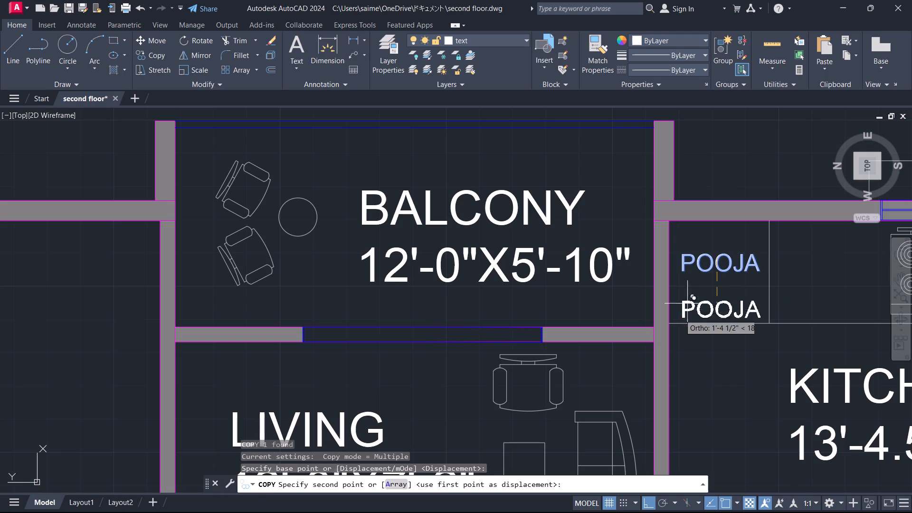
key(F8)
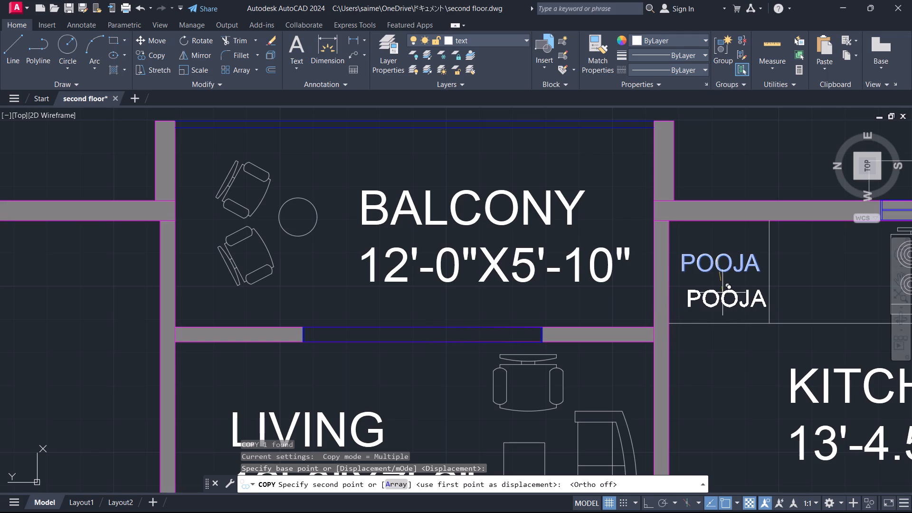
scroll(729, 300, down, 2)
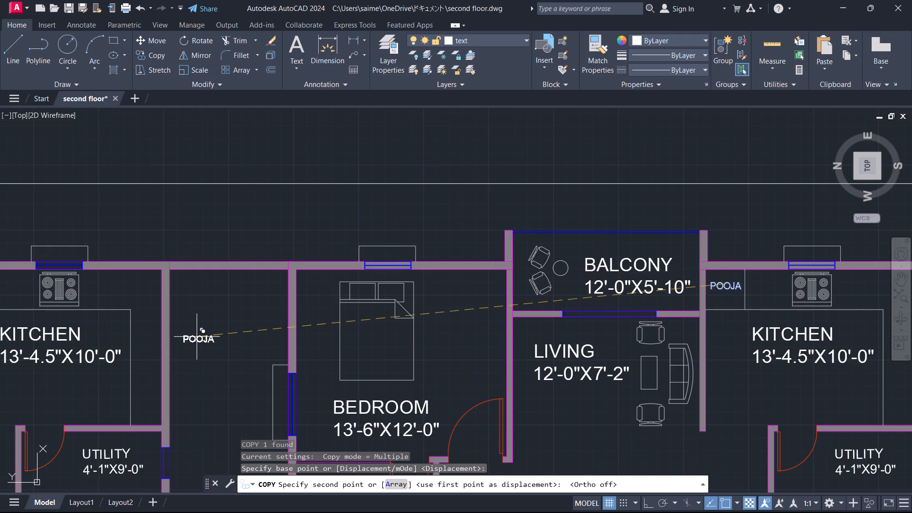
scroll(230, 323, down, 1)
middle_drag(230, 323, 577, 220)
scroll(421, 199, up, 3)
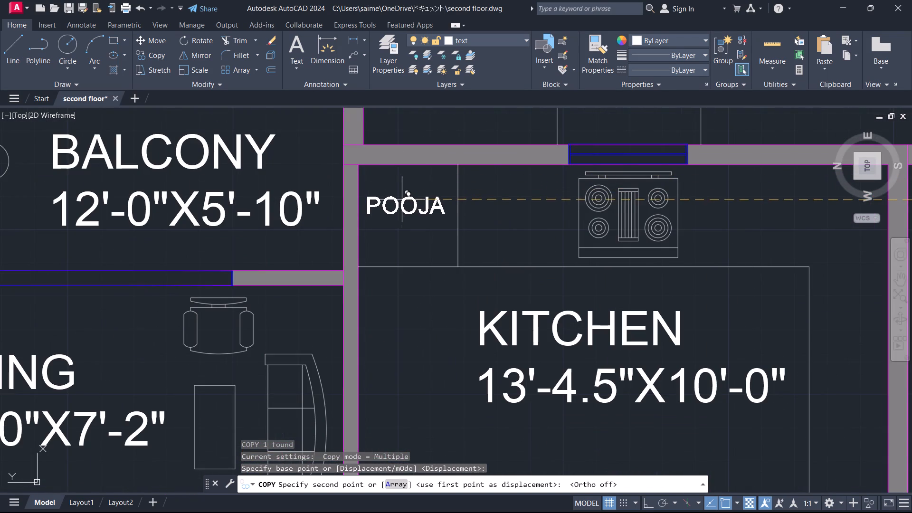
click(404, 206)
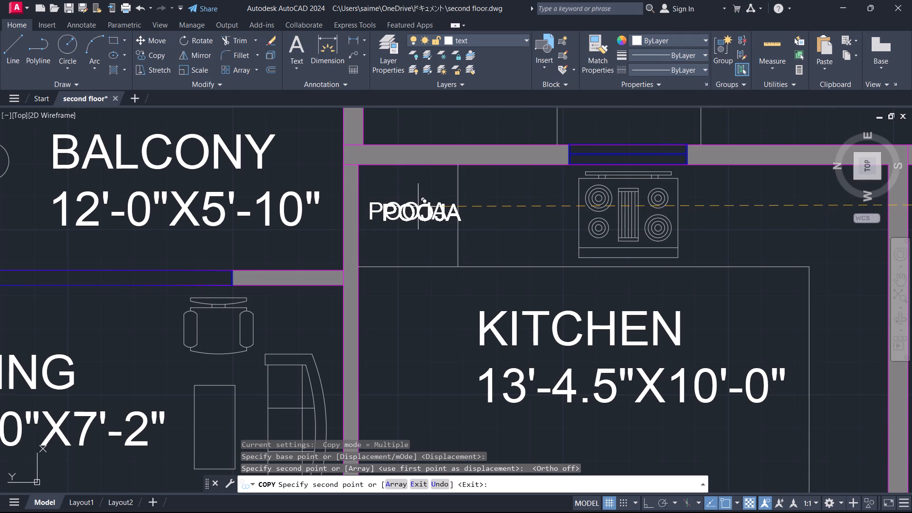
key(Escape)
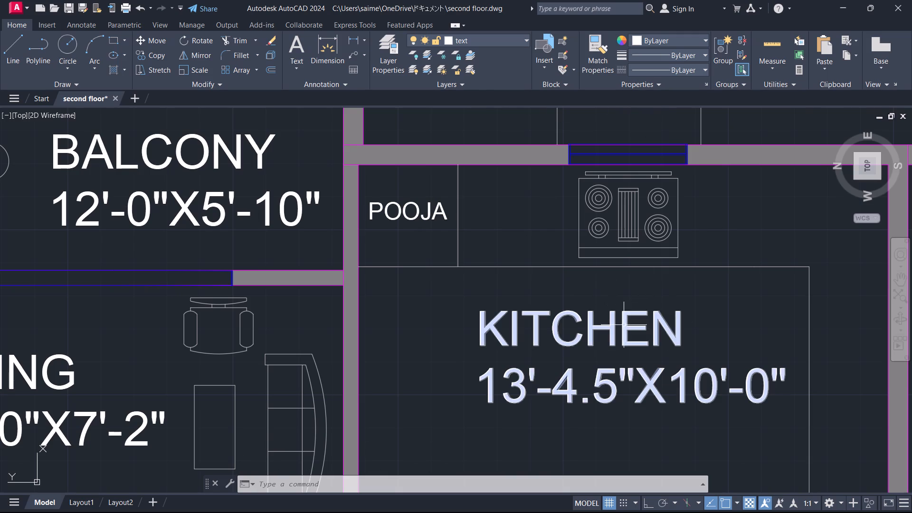
Copy the POOJA text from the copied unit's kitchen corner into the small walled compartment between the two apartment units.
scroll(590, 298, down, 3)
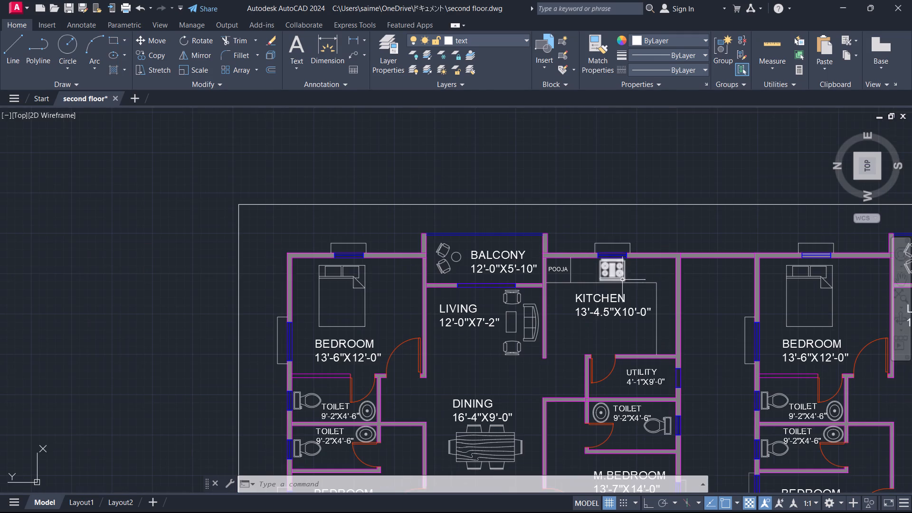
middle_drag(579, 333, 461, 204)
middle_click(461, 204)
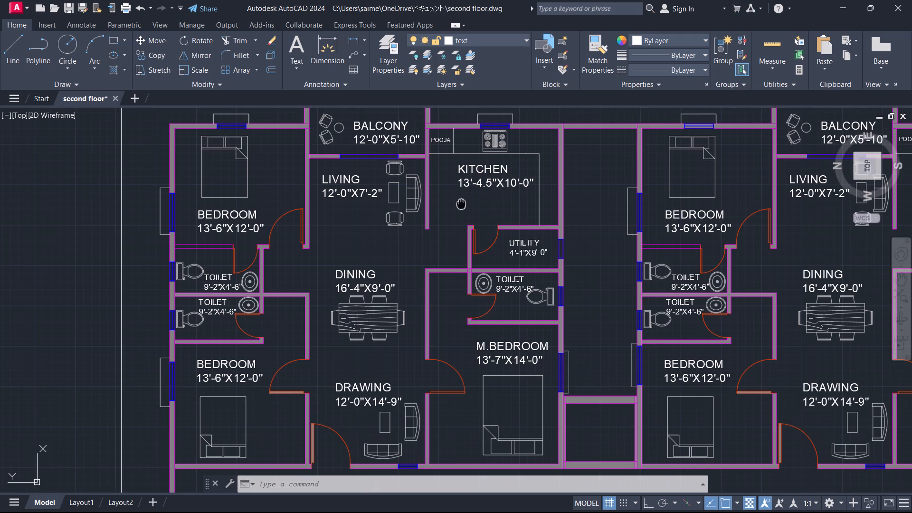
scroll(571, 223, down, 1)
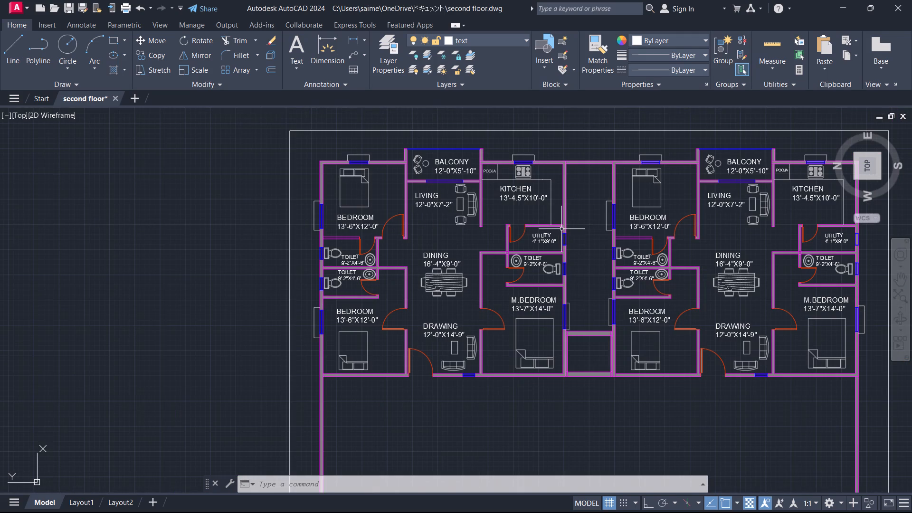
middle_drag(581, 228, 516, 223)
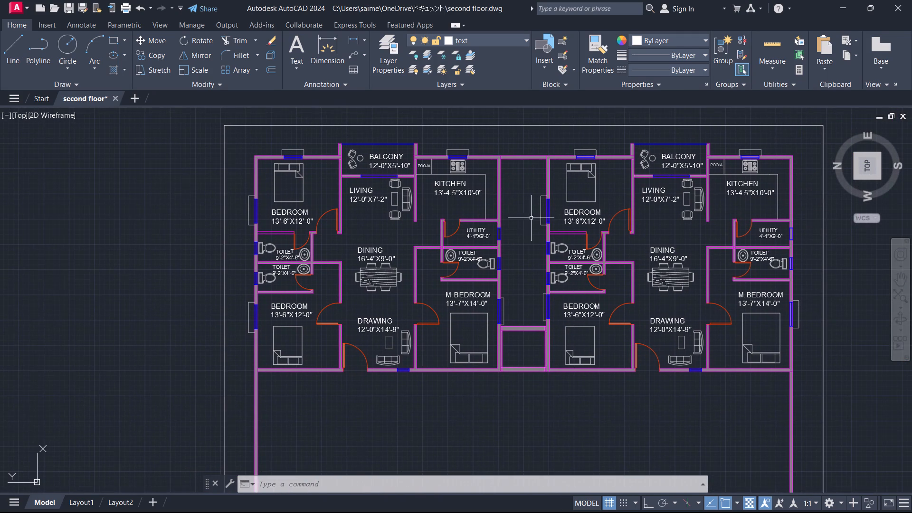
scroll(722, 172, up, 2)
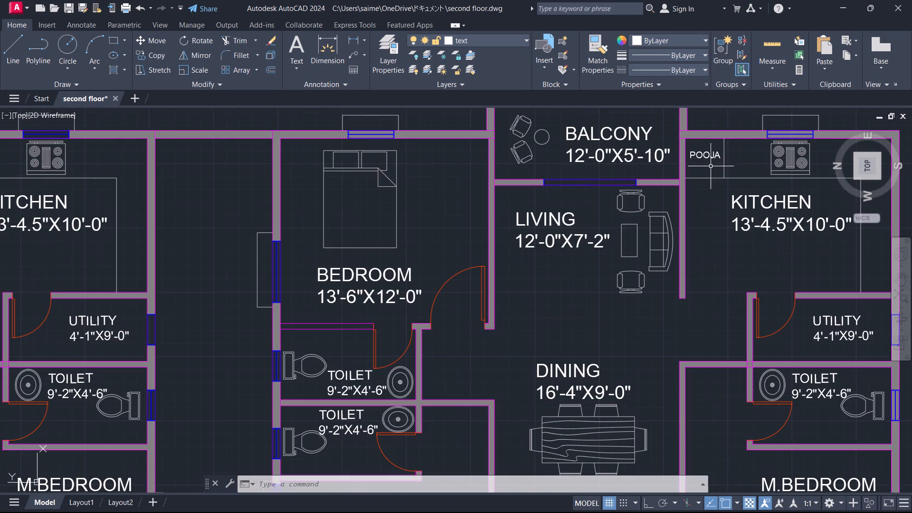
click(703, 157)
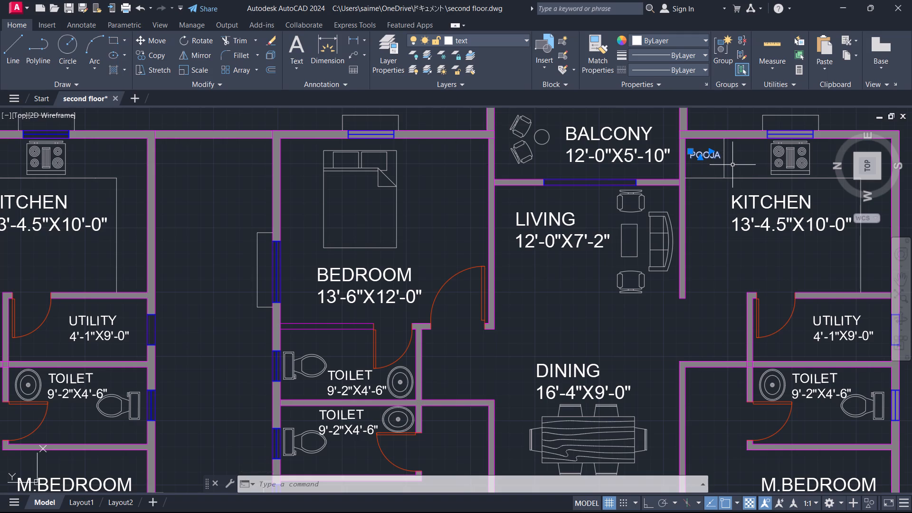
text(CO)
key(Return)
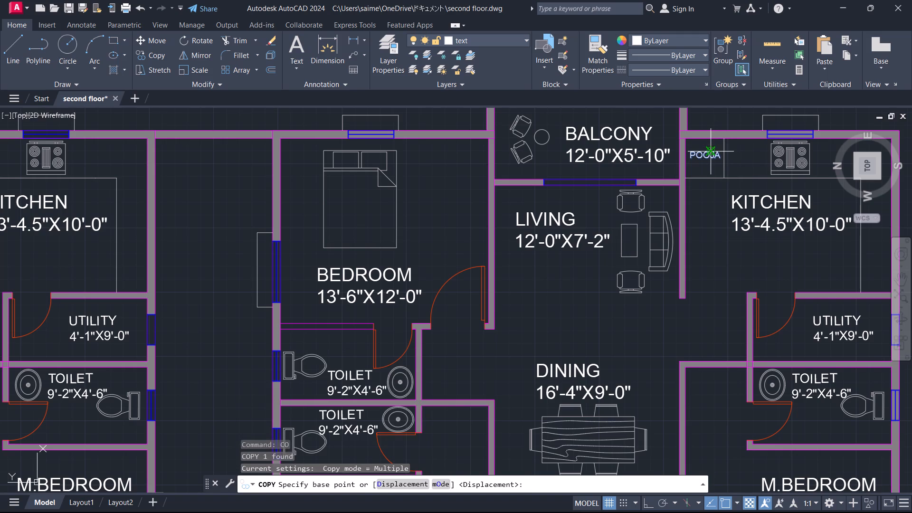
click(703, 156)
scroll(580, 304, down, 2)
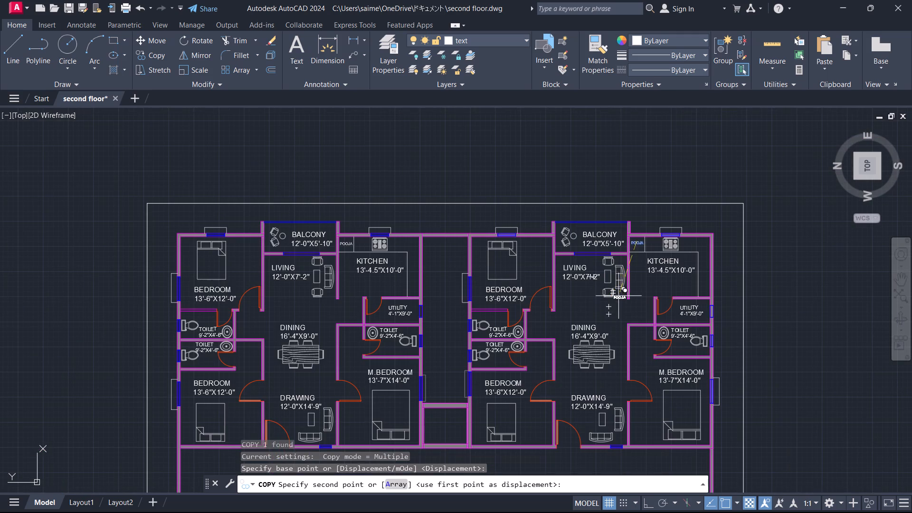
scroll(441, 430, up, 4)
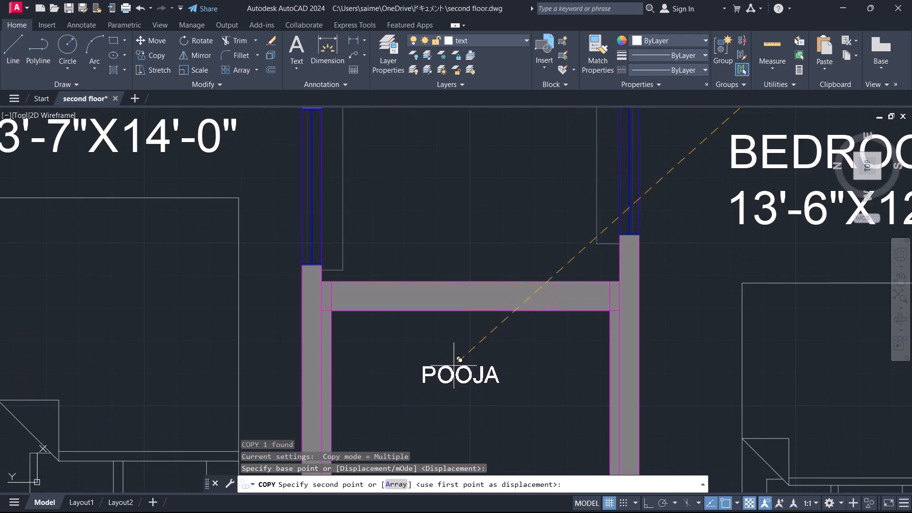
scroll(449, 375, up, 1)
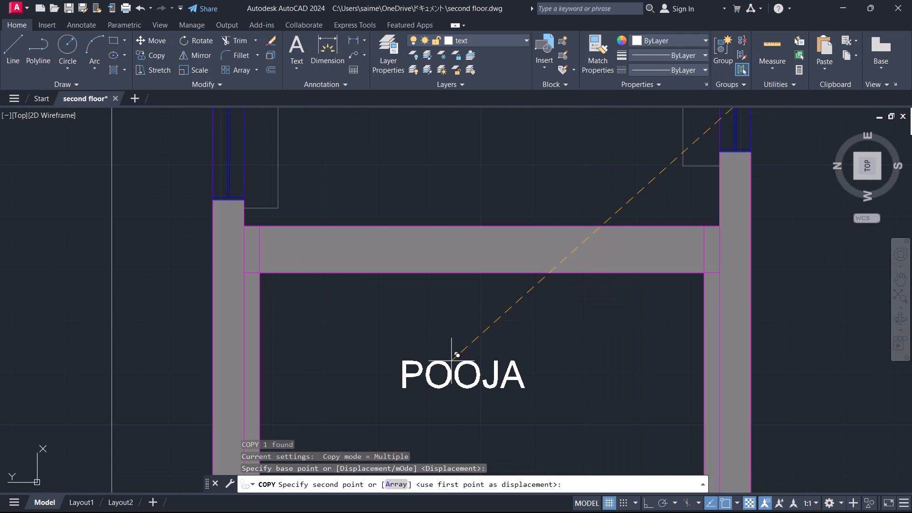
click(451, 361)
key(Escape)
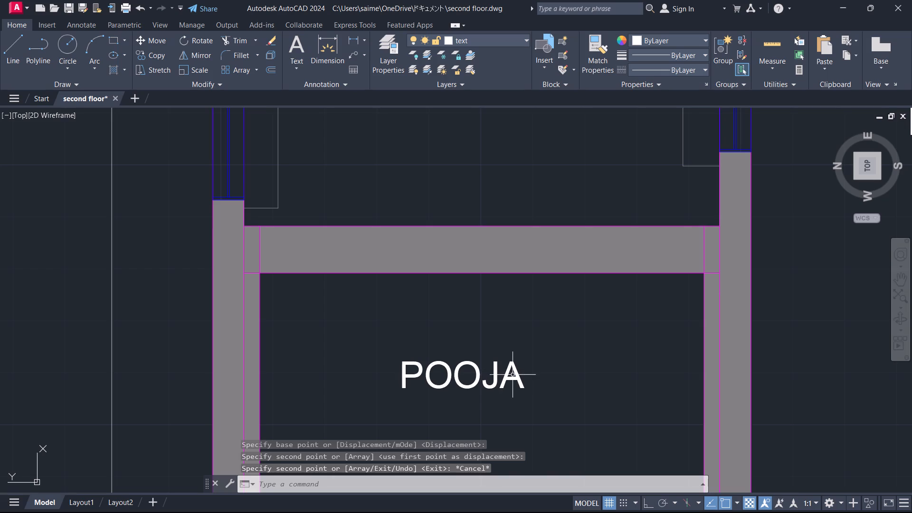
Replace the copied text in the compartment between the units with LIFT and, on a second line, 6'-0"X6'-0".
double_click(516, 373)
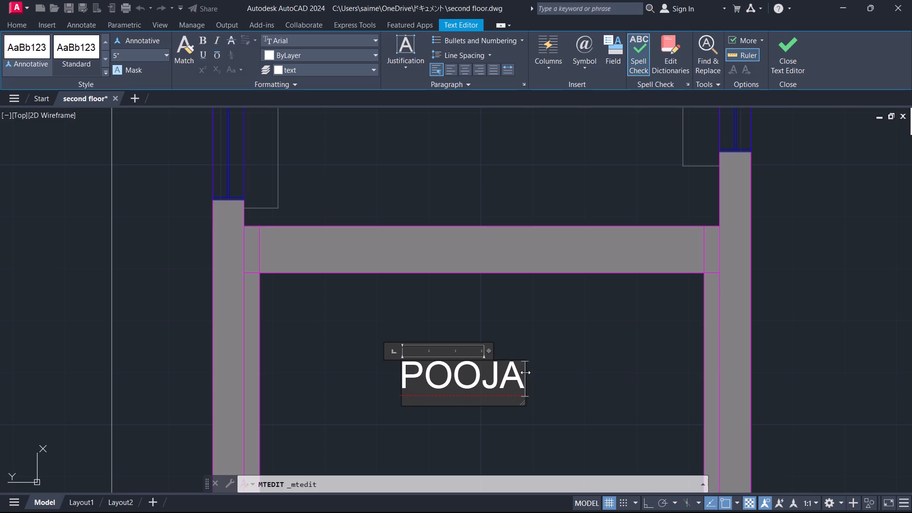
key(BackSpace)
key(BackSpace)
key(BackSpace)
key(BackSpace)
key(BackSpace)
key(BackSpace)
key(BackSpace)
key(BackSpace)
key(BackSpace)
key(BackSpace)
key(BackSpace)
key(BackSpace)
key(BackSpace)
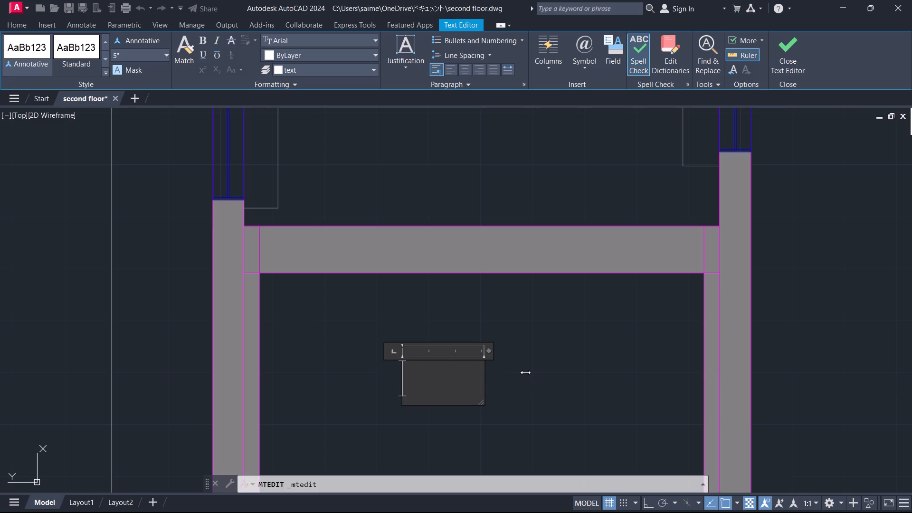
text(LIFT)
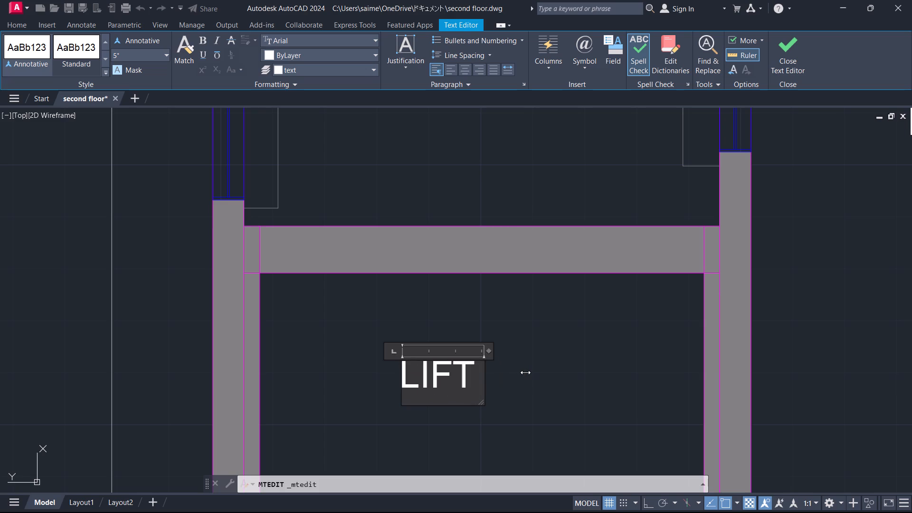
key(Return)
key(6)
text('-0")
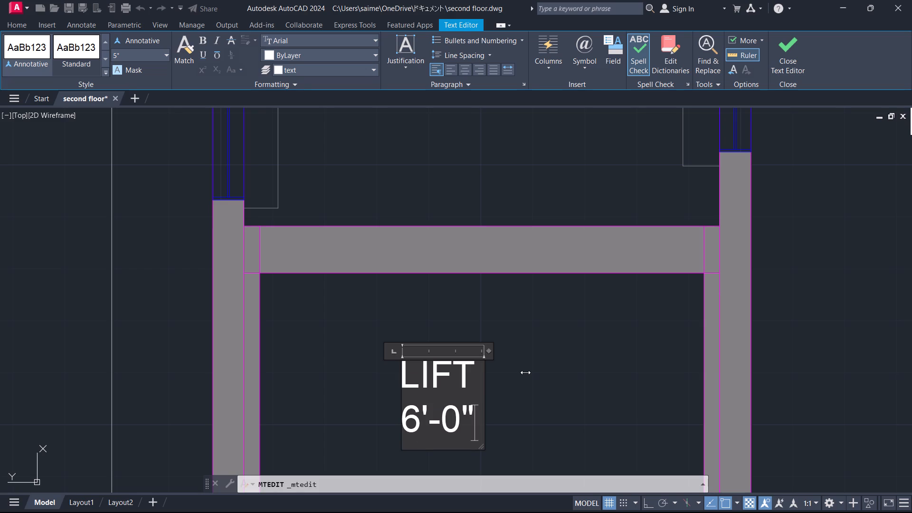
text(X6'-)
text(0")
click(630, 388)
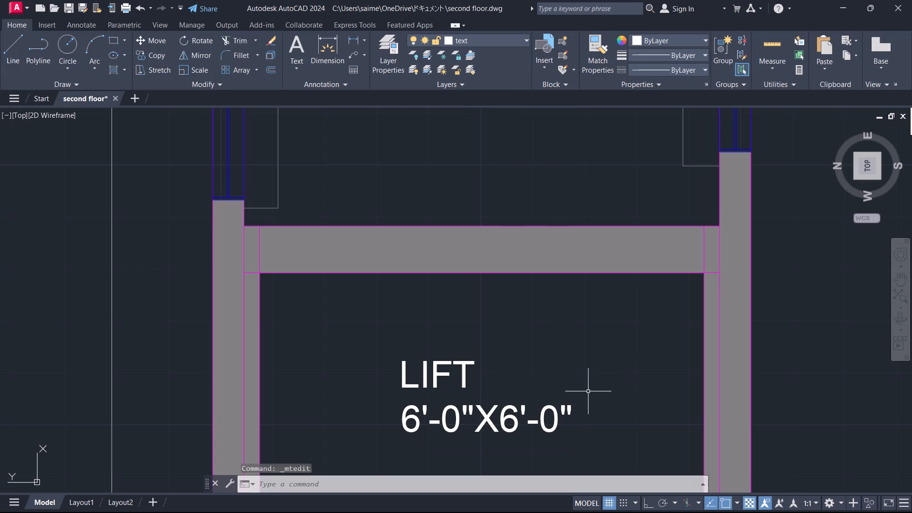
Scale the LIFT label up to about 1.7 times its size from its upper-left corner.
scroll(609, 344, down, 3)
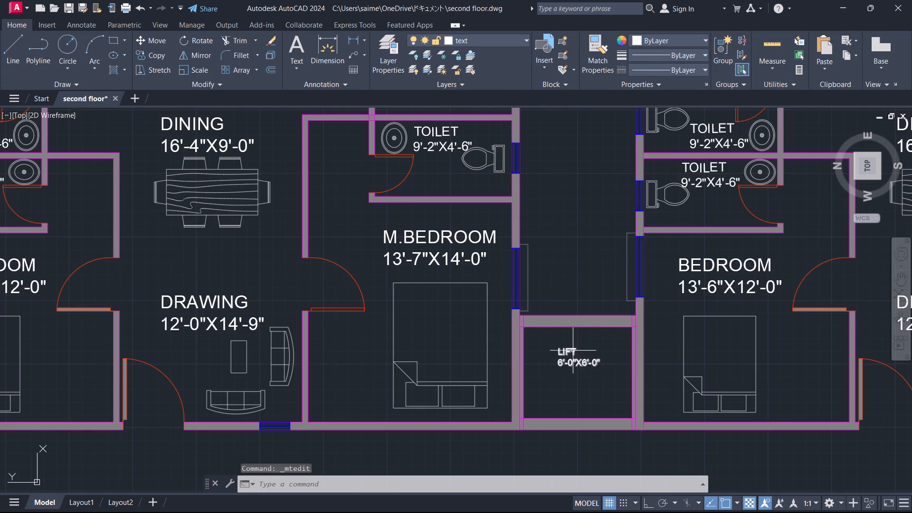
click(570, 353)
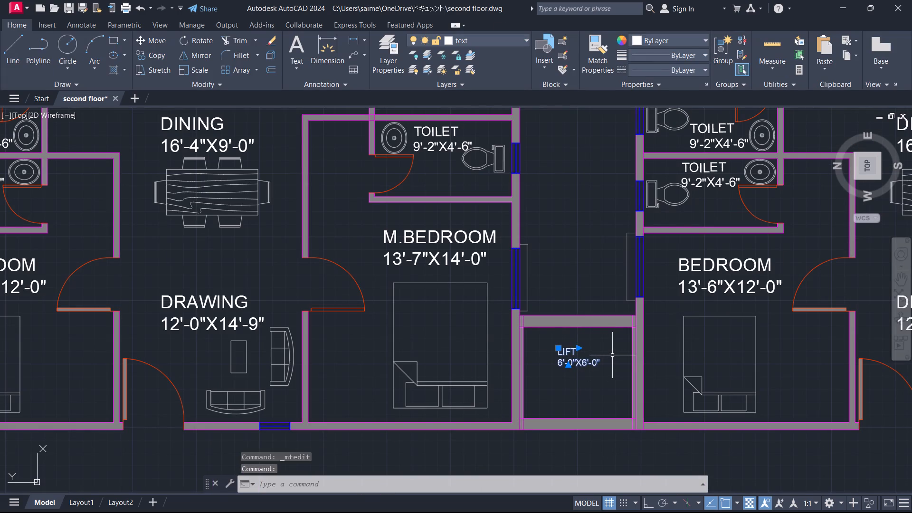
text(SC)
key(Return)
scroll(564, 349, up, 3)
click(537, 348)
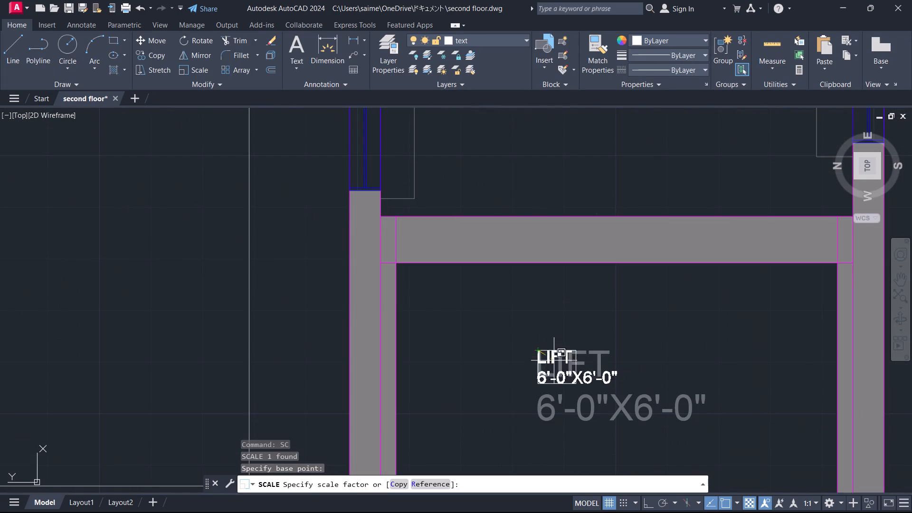
scroll(569, 370, down, 2)
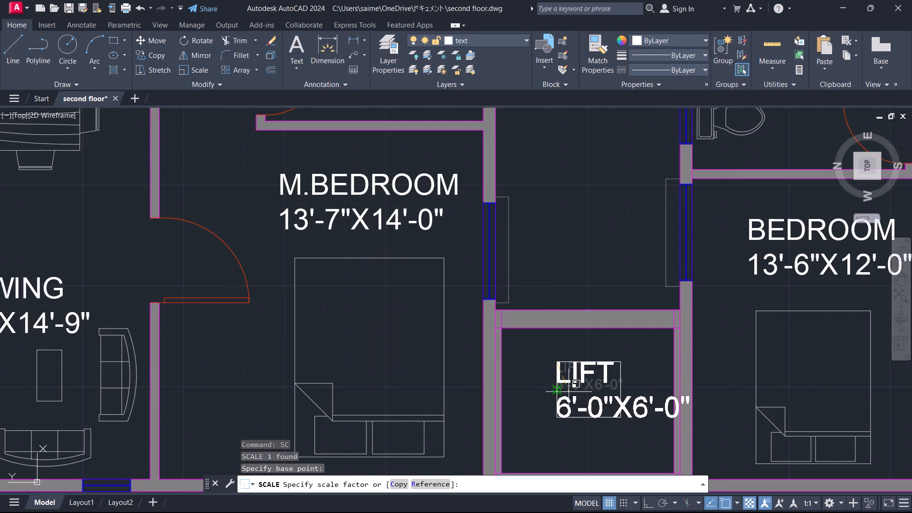
click(569, 392)
Move the LIFT label slightly away from the adjacent wall so it sits near the middle of the lift compartment.
click(556, 369)
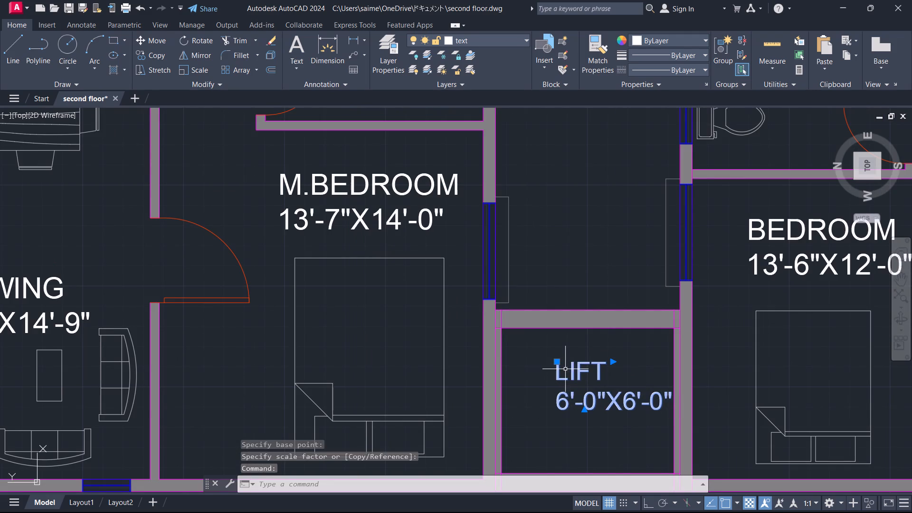
key(m)
key(Return)
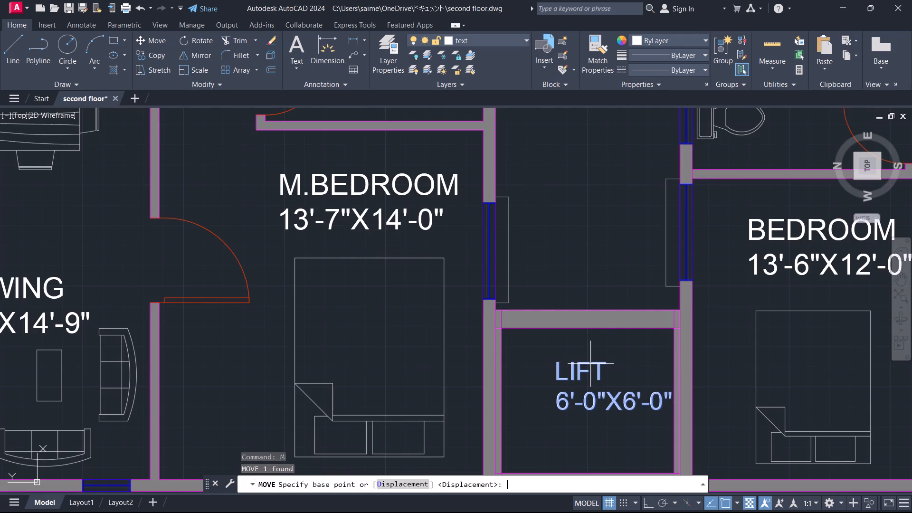
click(556, 364)
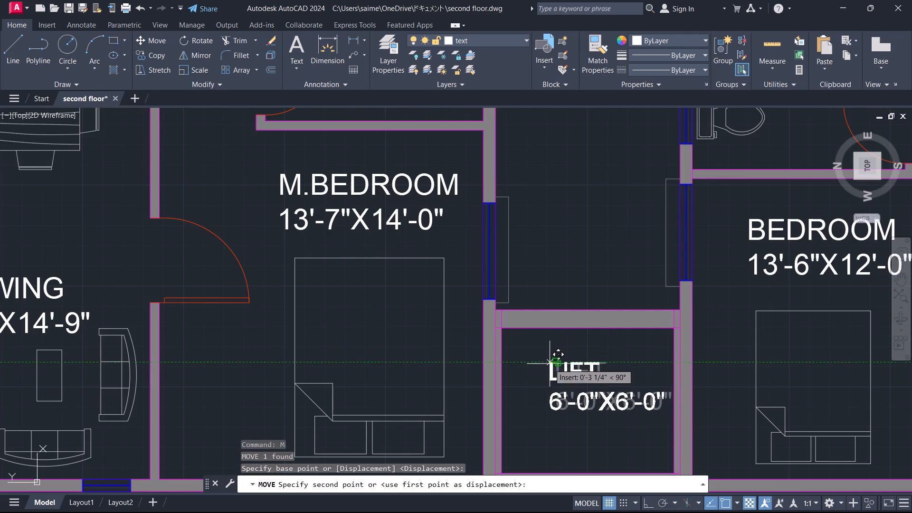
click(538, 366)
Examine the whole floor plan, including the shaft between the two units and the empty half of the building outline.
scroll(606, 353, down, 2)
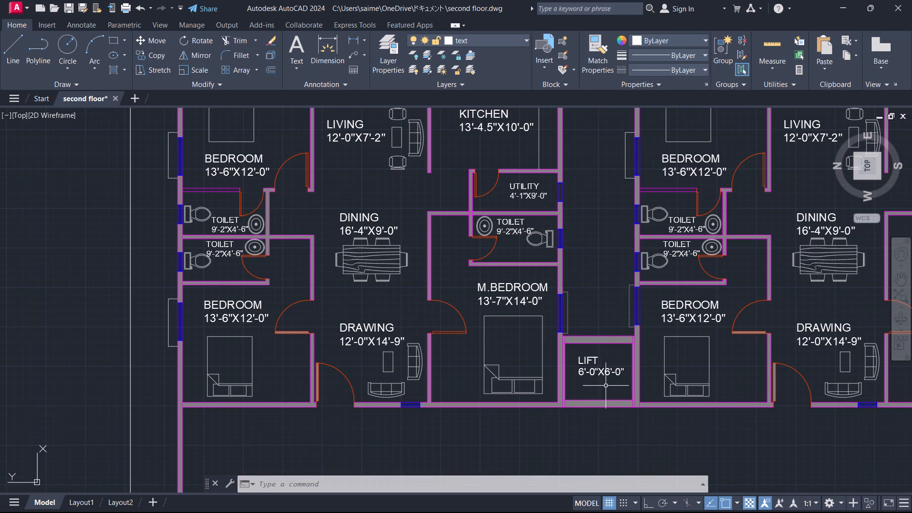
scroll(579, 342, down, 1)
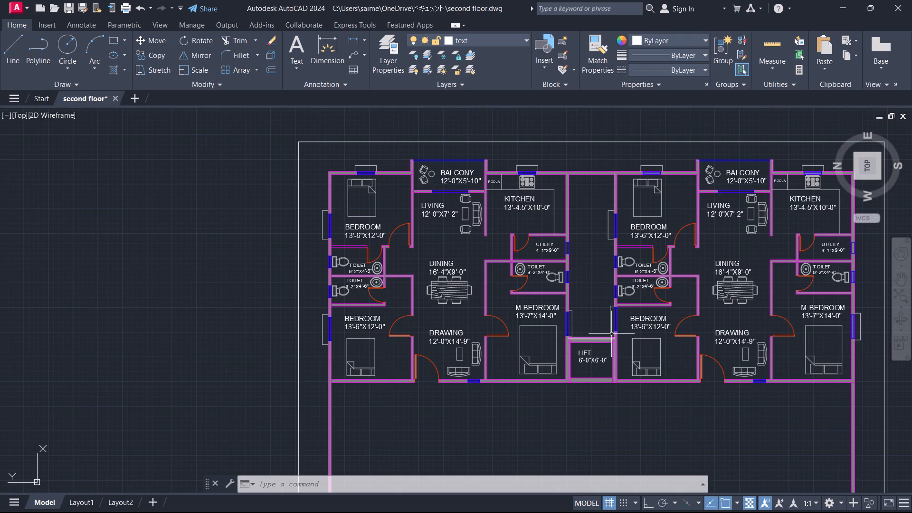
middle_drag(699, 391, 620, 339)
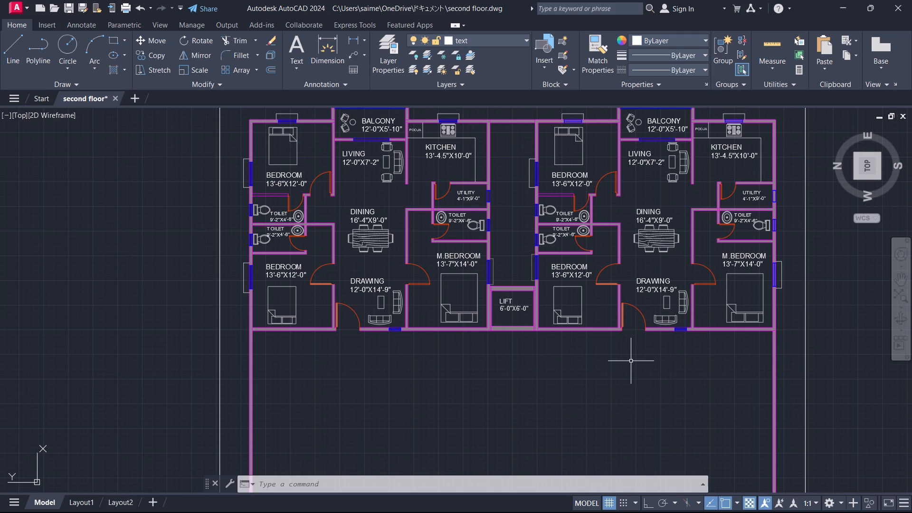
scroll(630, 361, down, 1)
middle_drag(632, 373, 618, 350)
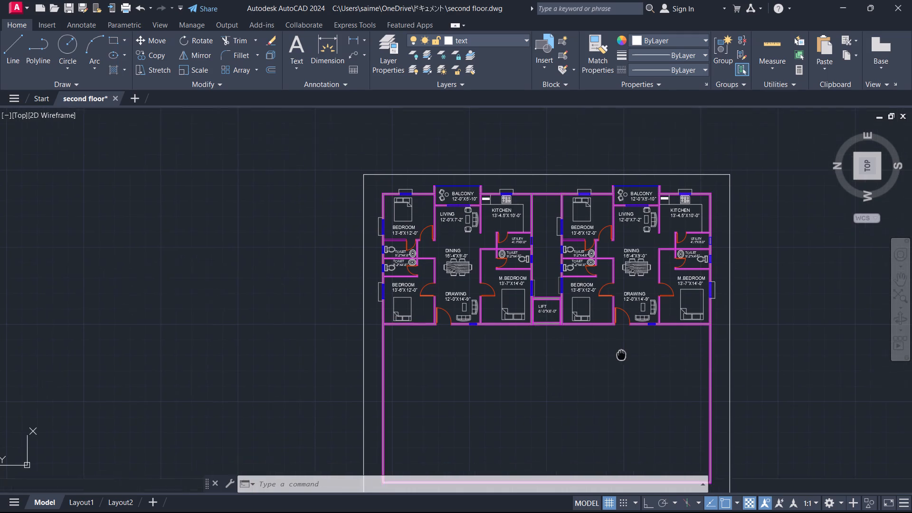
middle_drag(618, 350, 614, 344)
middle_drag(601, 362, 591, 310)
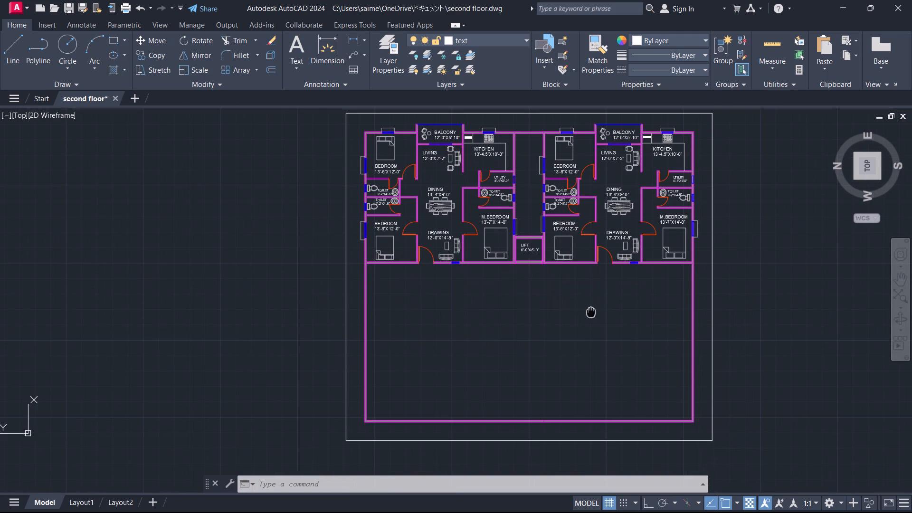
middle_drag(591, 310, 578, 328)
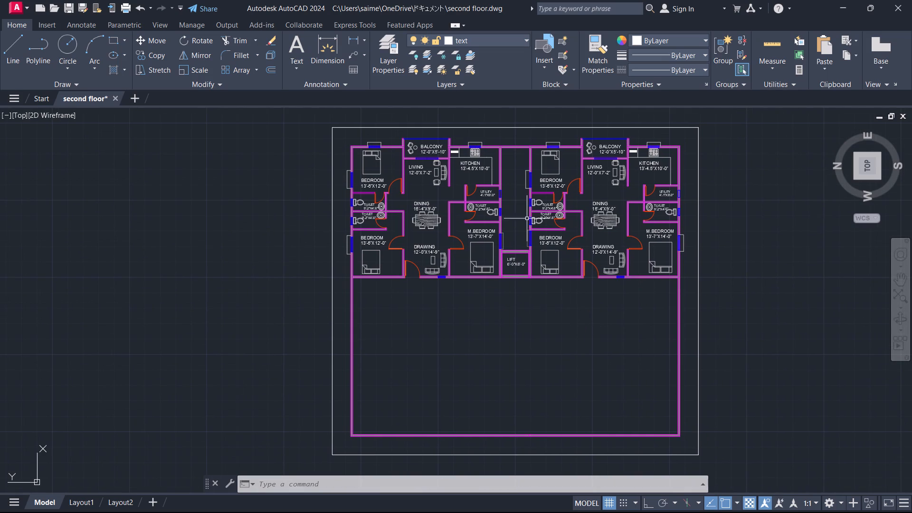
scroll(519, 191, up, 2)
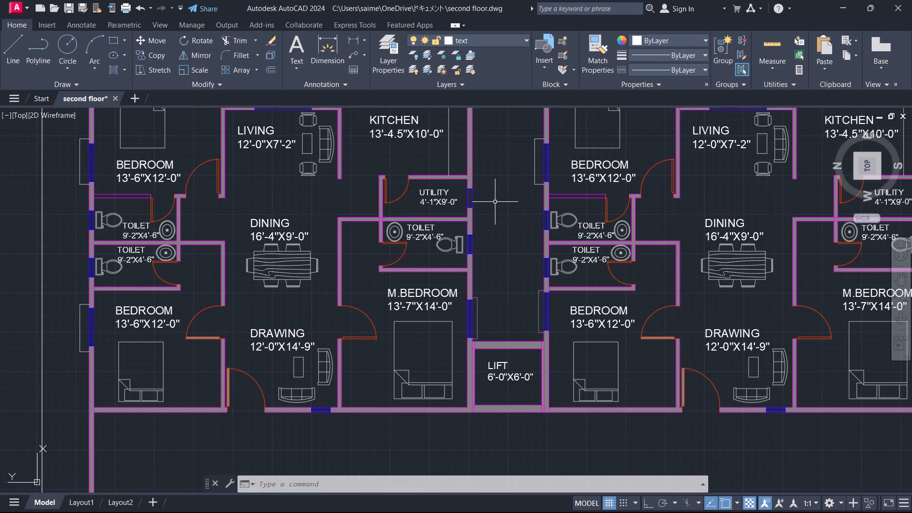
scroll(495, 202, up, 1)
scroll(495, 202, down, 1)
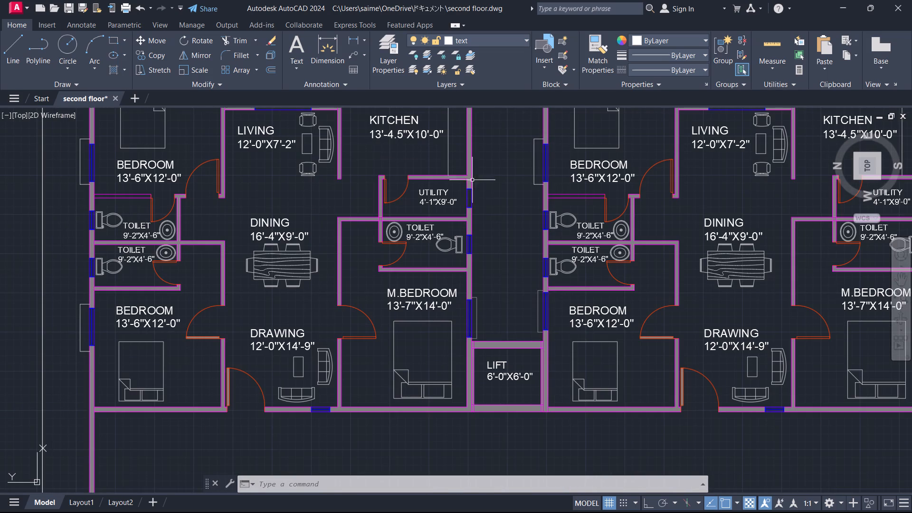
scroll(480, 165, down, 1)
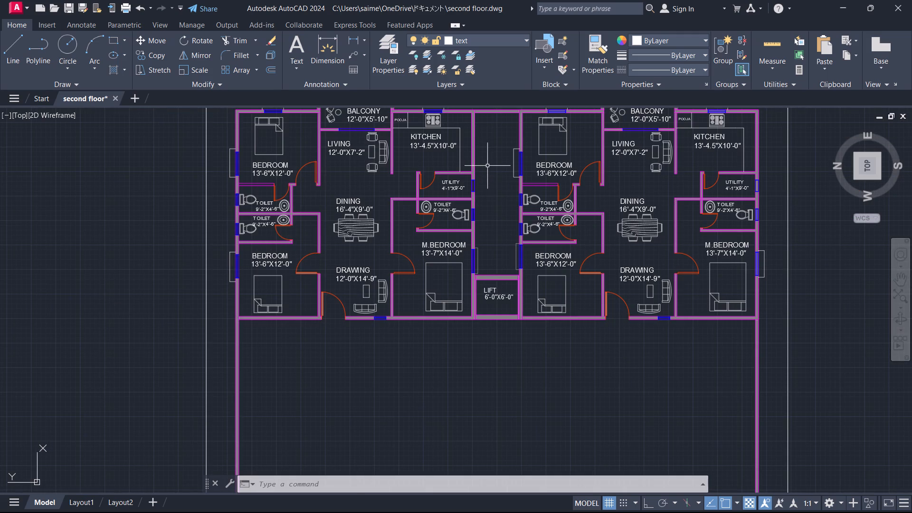
middle_drag(499, 177, 454, 220)
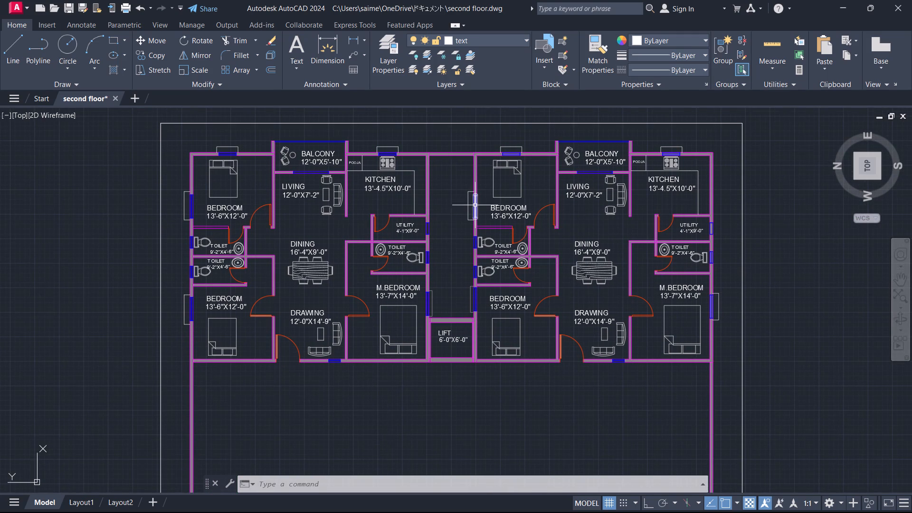
click(463, 121)
click(692, 132)
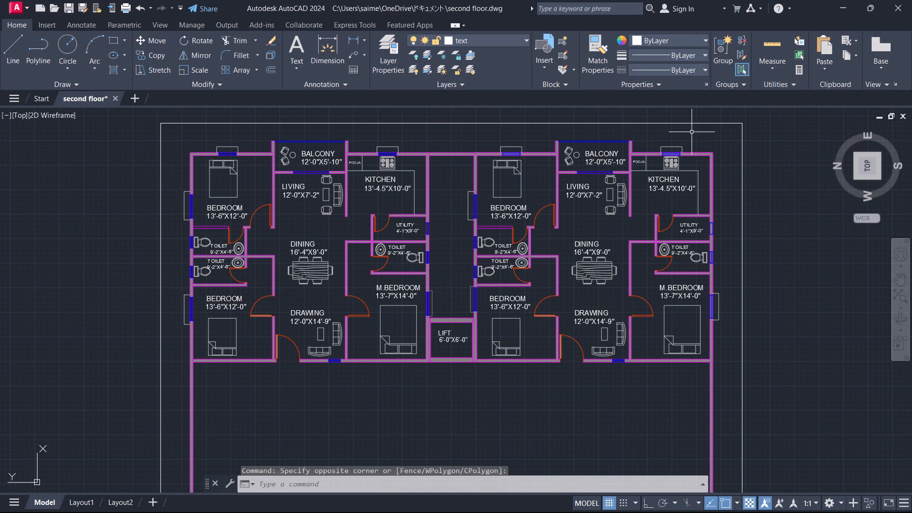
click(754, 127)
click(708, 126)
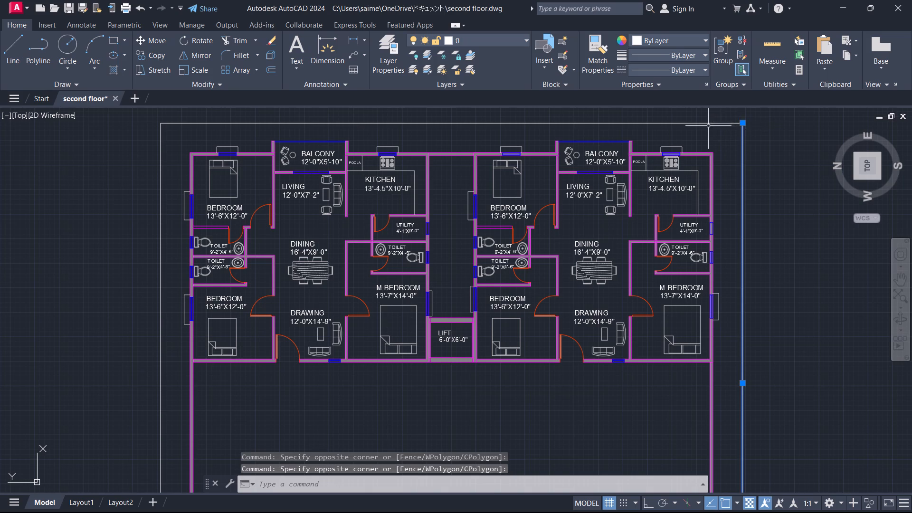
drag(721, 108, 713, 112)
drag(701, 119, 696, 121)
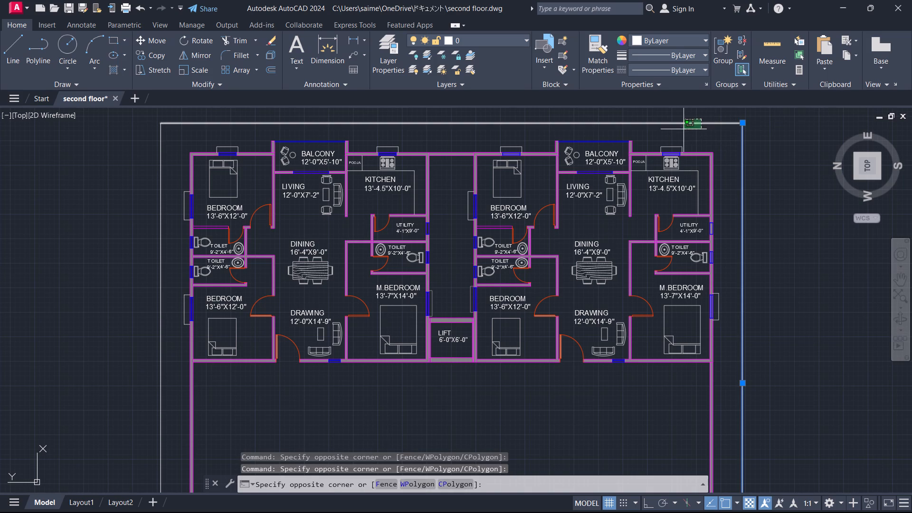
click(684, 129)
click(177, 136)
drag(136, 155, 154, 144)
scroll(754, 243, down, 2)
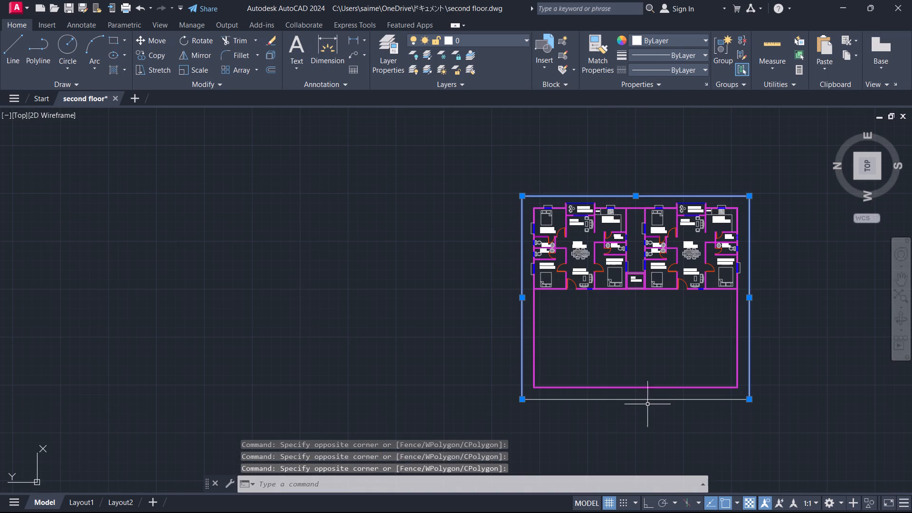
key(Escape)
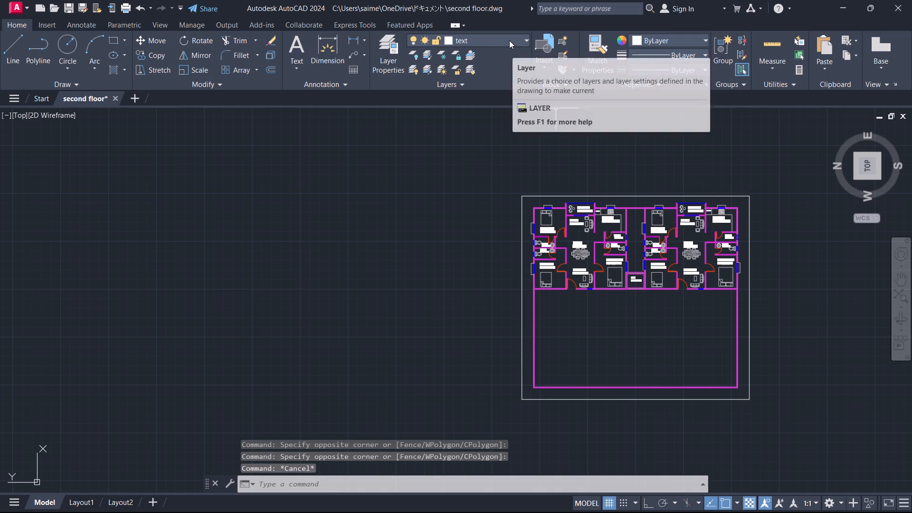
Create a new layer named OUTER WALL with the colour red and make it the current layer.
click(393, 53)
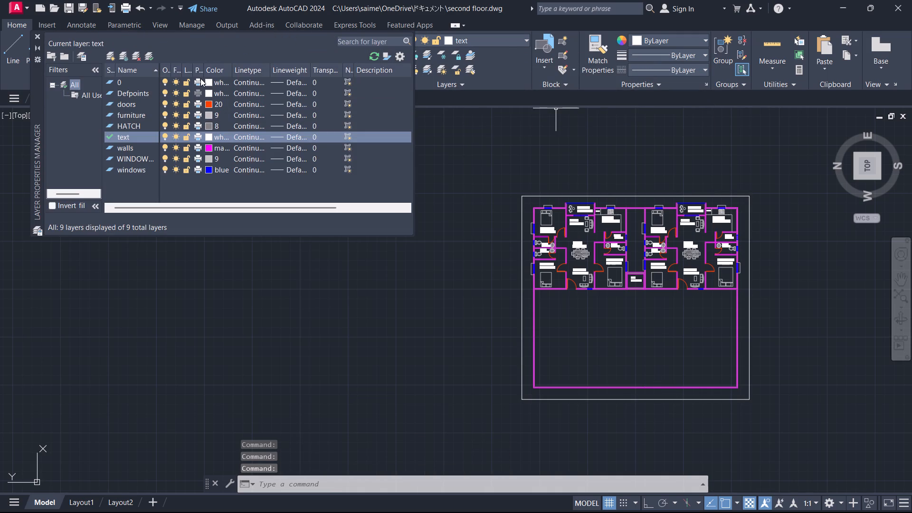
key(BackSpace)
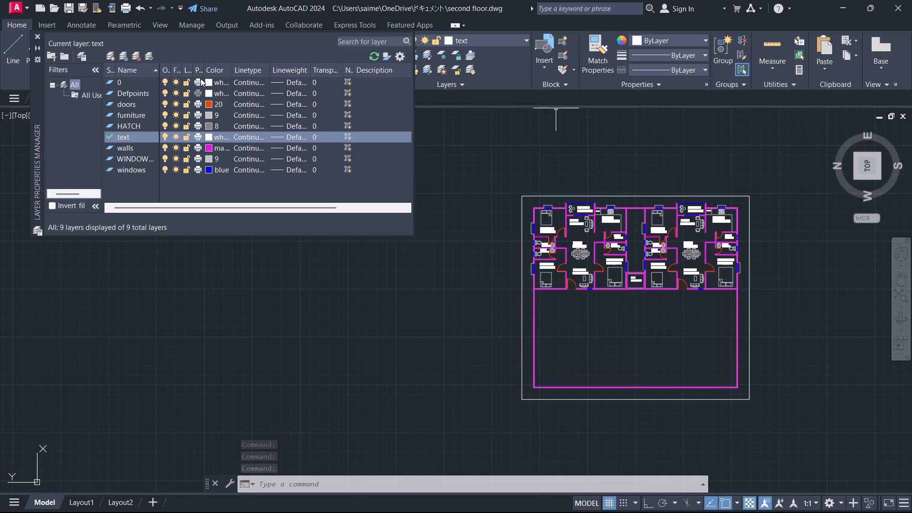
click(113, 56)
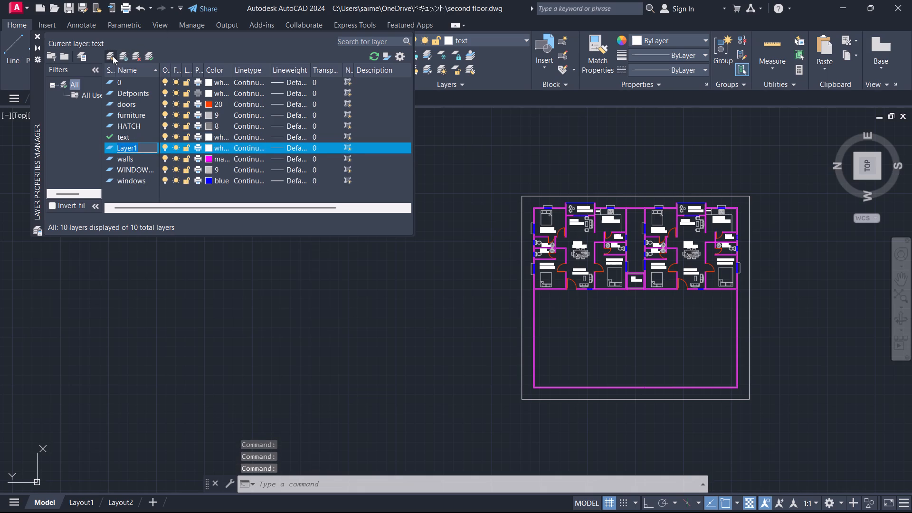
key(BackSpace)
key(o)
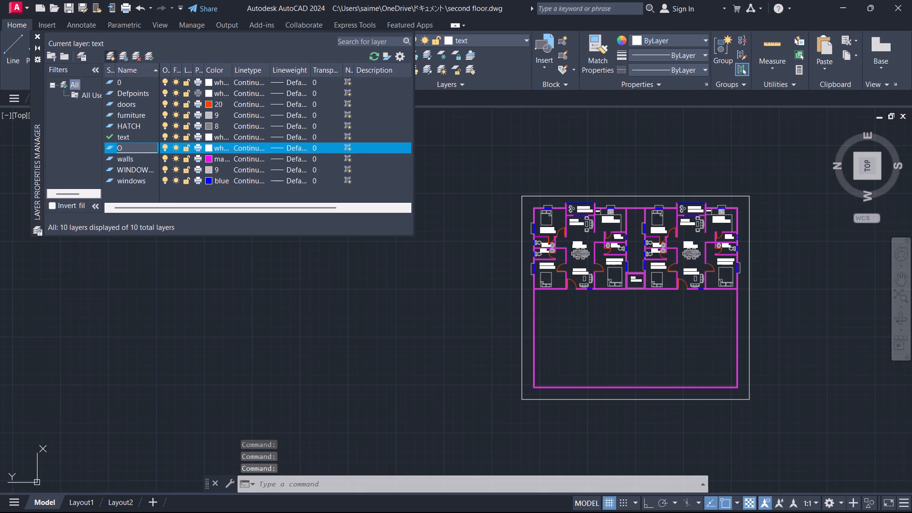
text(UTER WA)
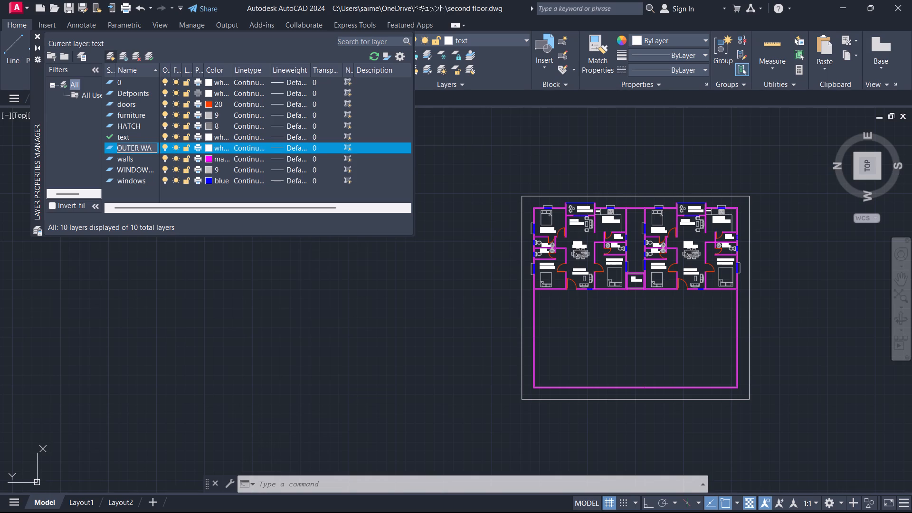
text(LL)
click(208, 146)
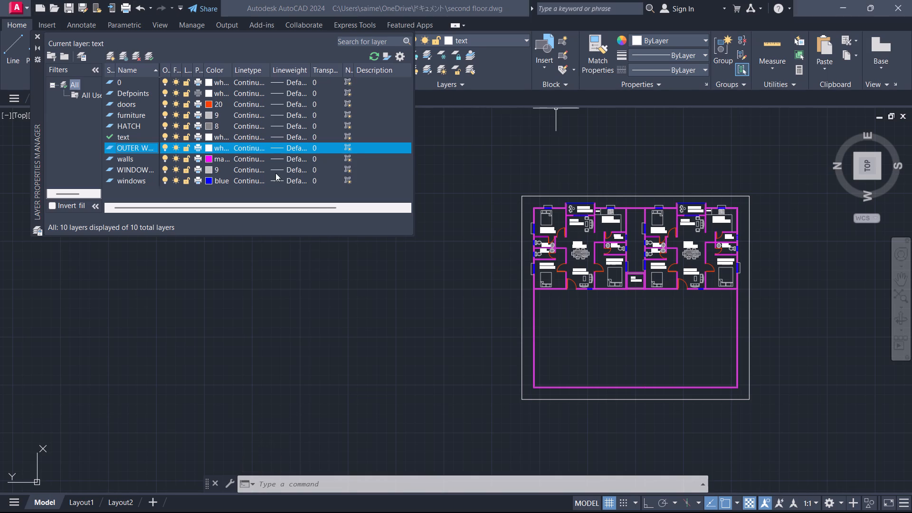
click(352, 283)
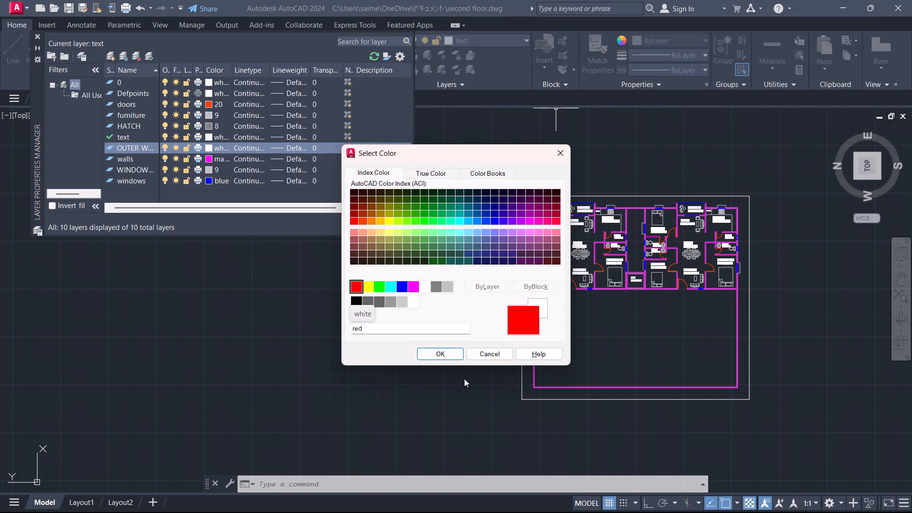
click(449, 354)
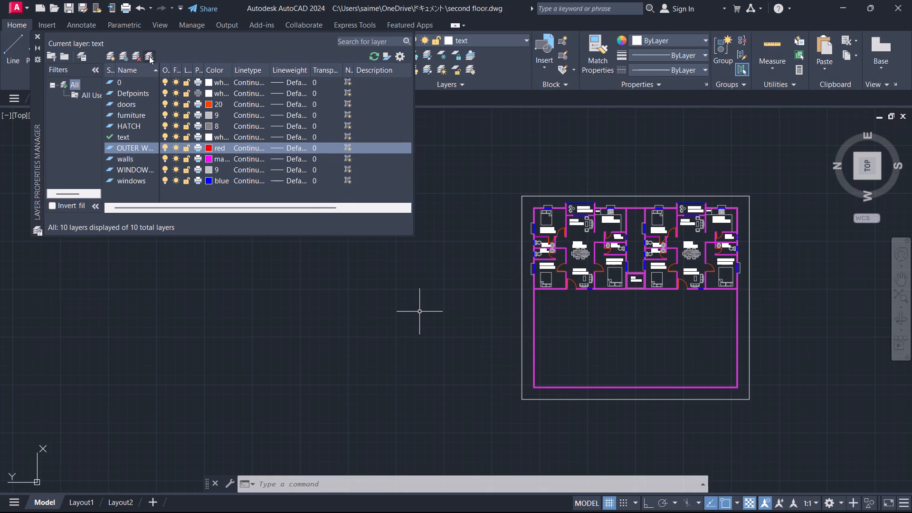
click(146, 56)
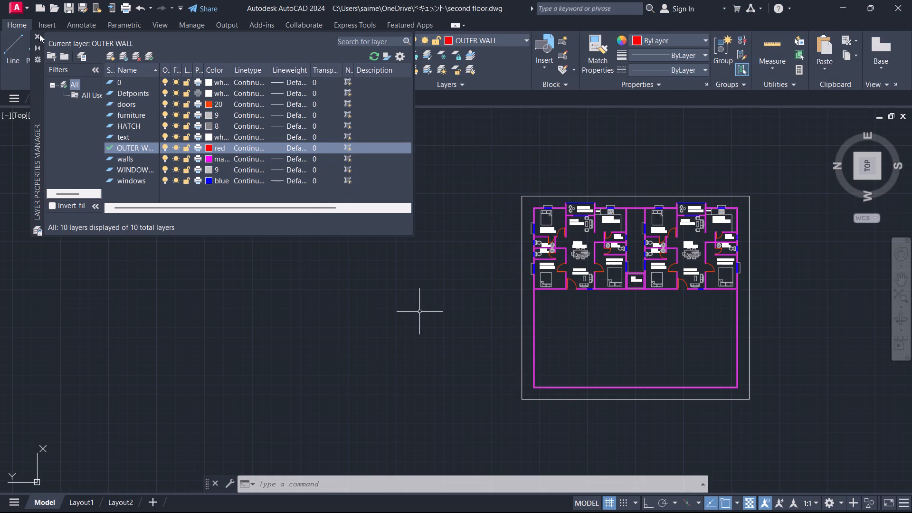
click(39, 34)
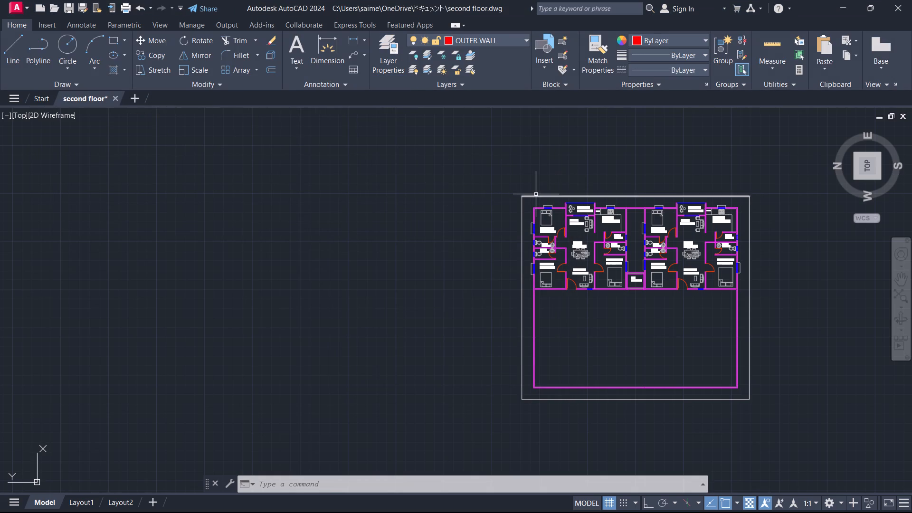
Move the four lines of the outer boundary rectangle around the building from layer 0 to the OUTER WALL layer.
click(537, 194)
click(522, 212)
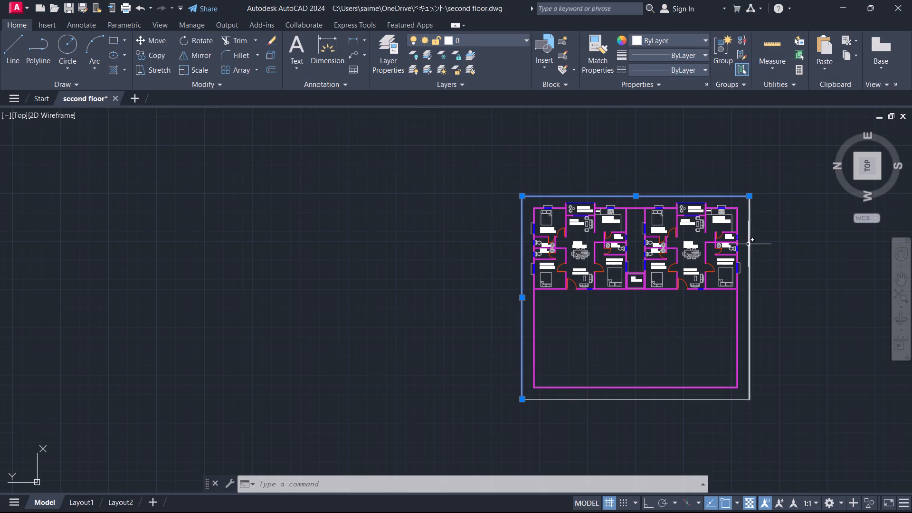
click(750, 244)
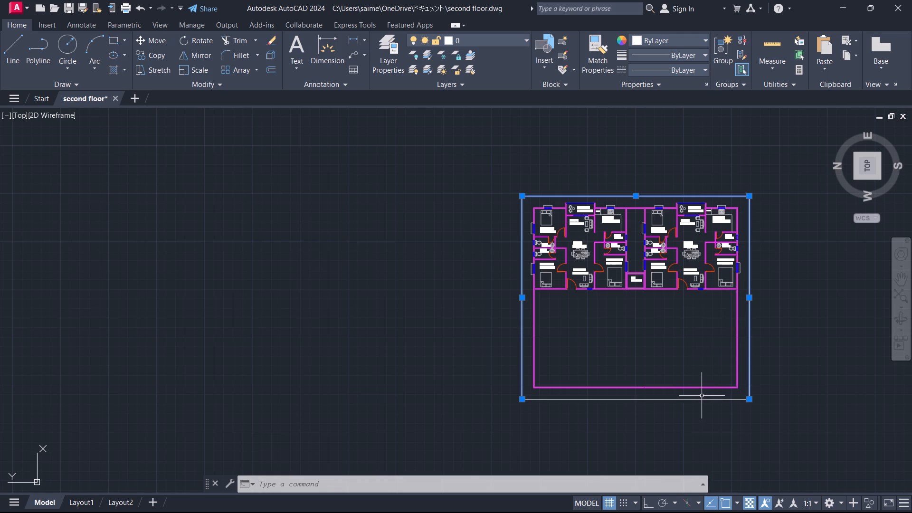
click(700, 399)
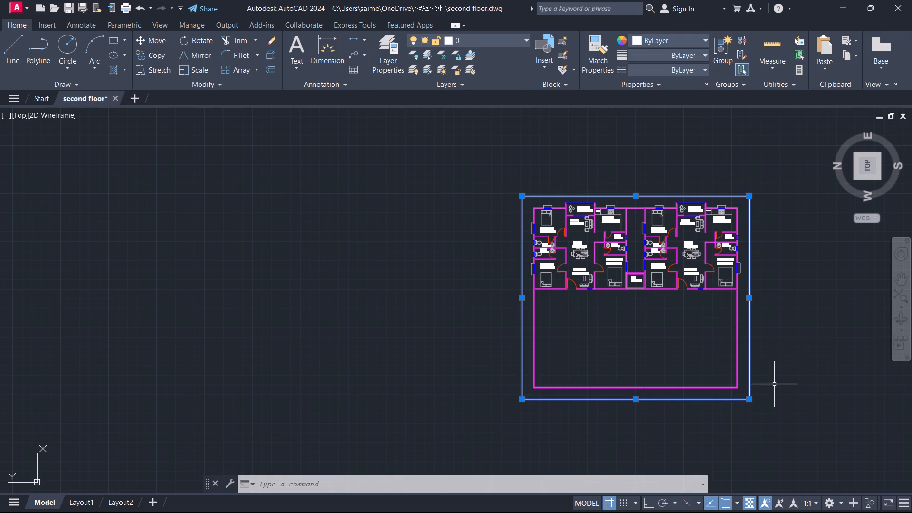
key(ctrl+1)
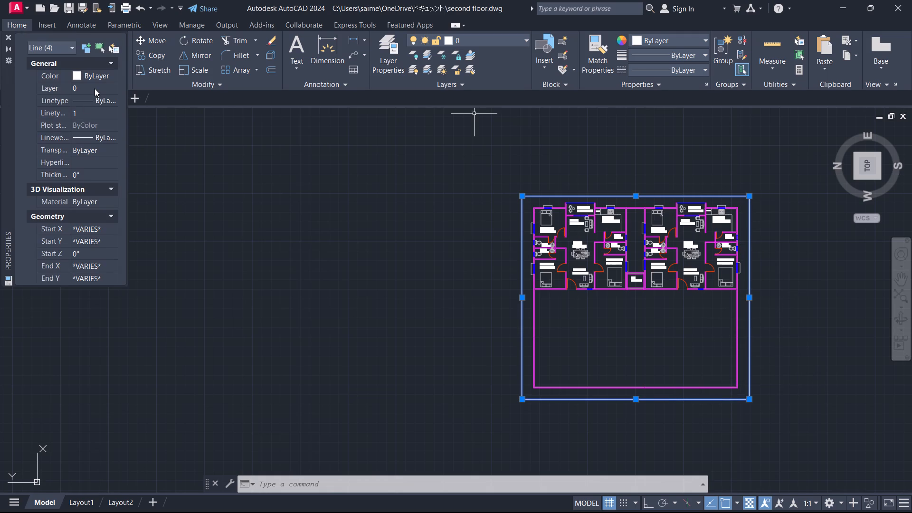
click(95, 88)
click(114, 89)
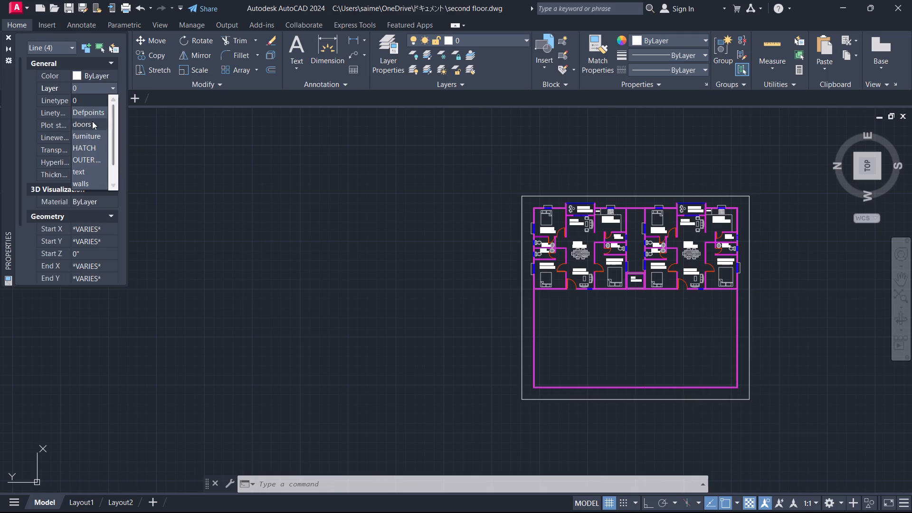
click(99, 160)
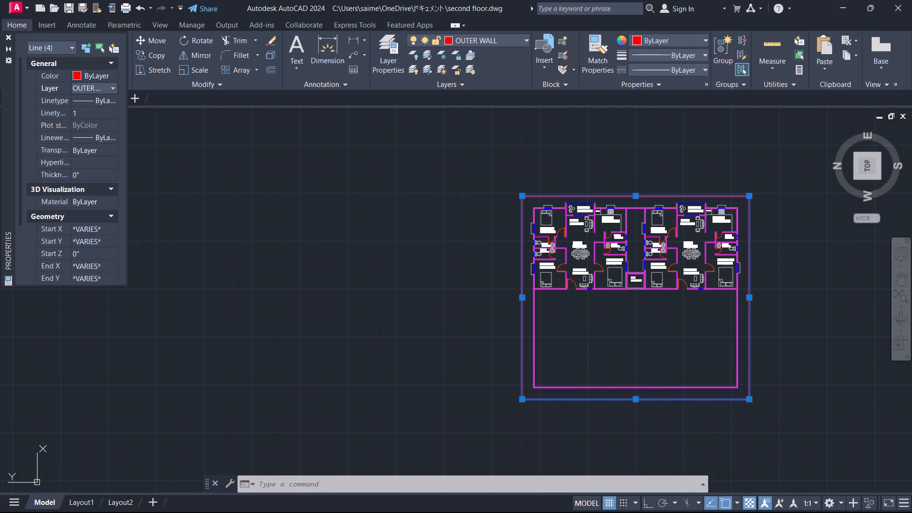
click(88, 102)
click(113, 101)
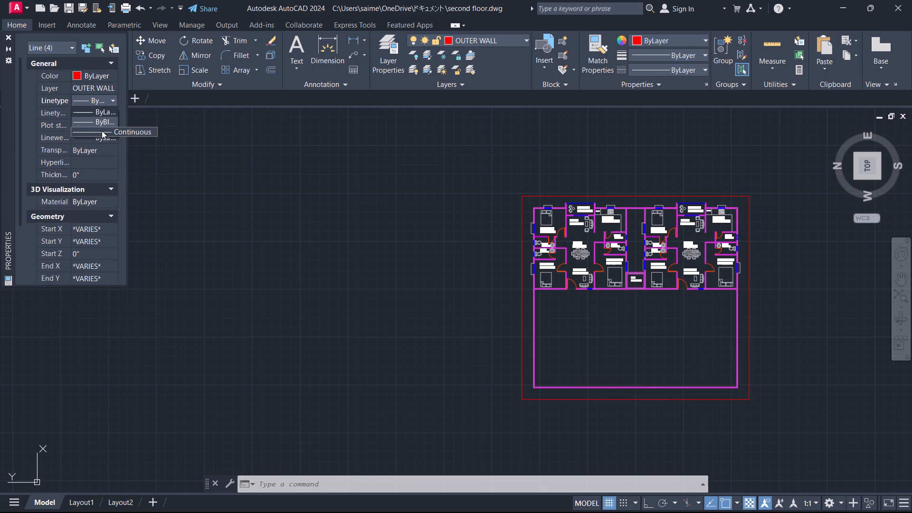
click(6, 39)
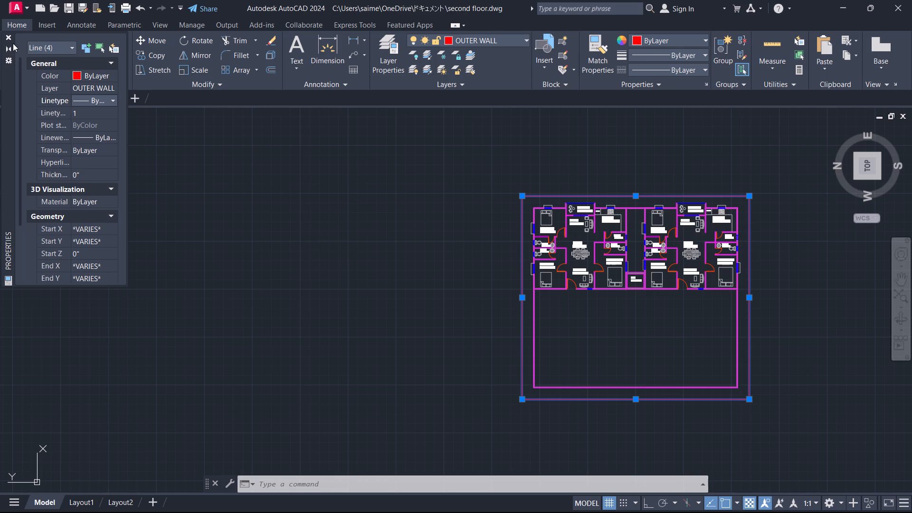
click(9, 37)
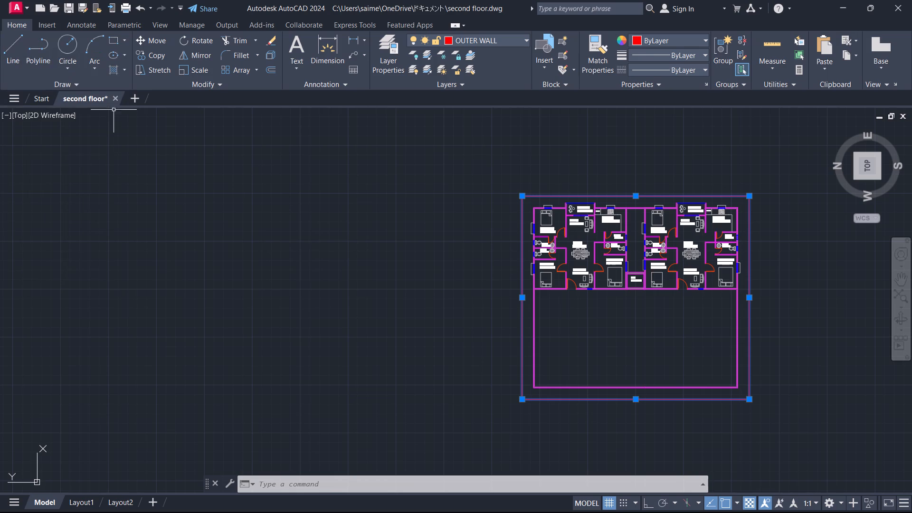
key(Escape)
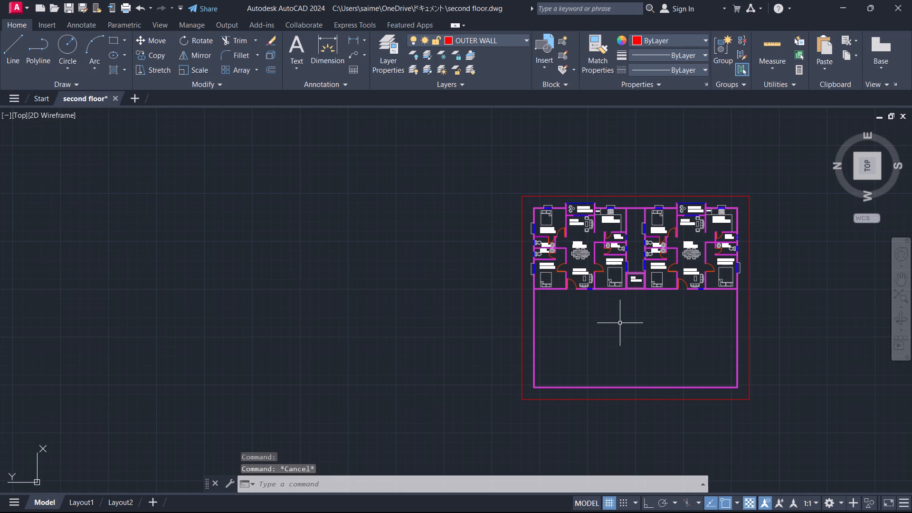
Mirror both apartment units and the lift into the empty half of the building about its horizontal centre line, keeping the originals.
middle_drag(646, 334, 482, 285)
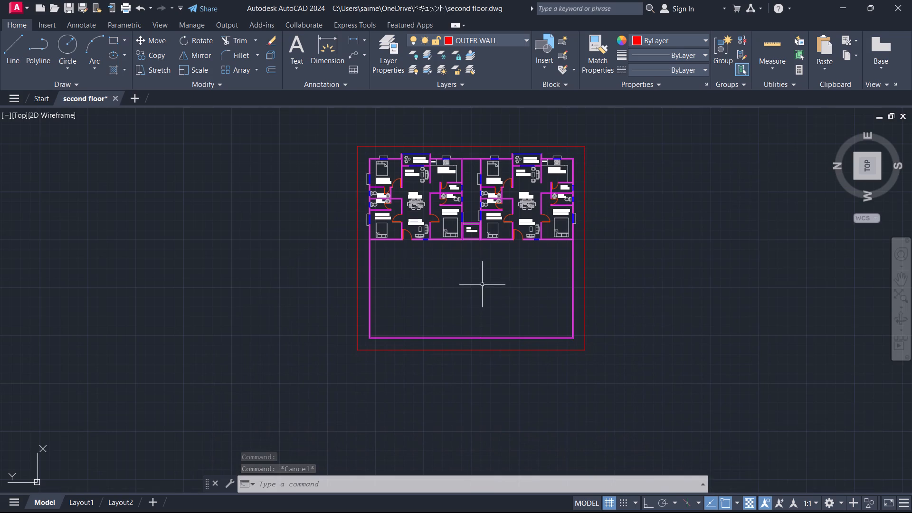
scroll(458, 154, up, 1)
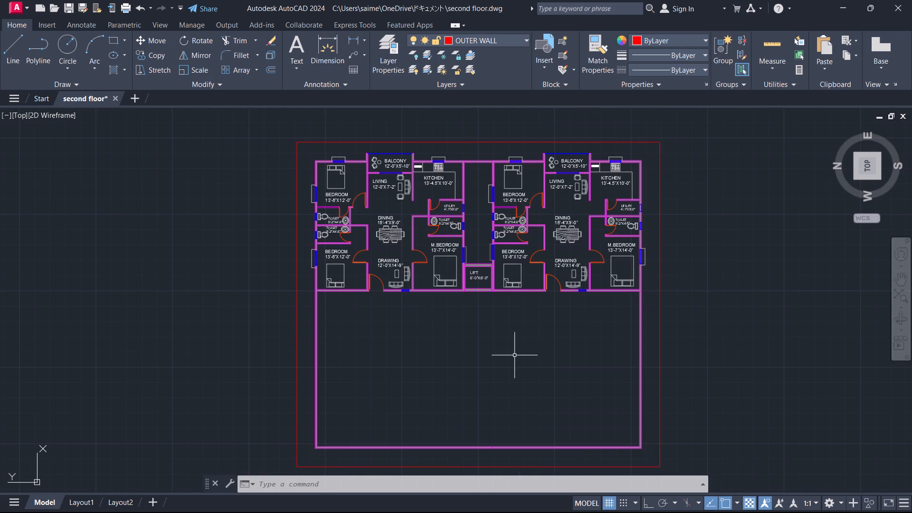
middle_drag(514, 355, 530, 318)
middle_drag(532, 313, 525, 328)
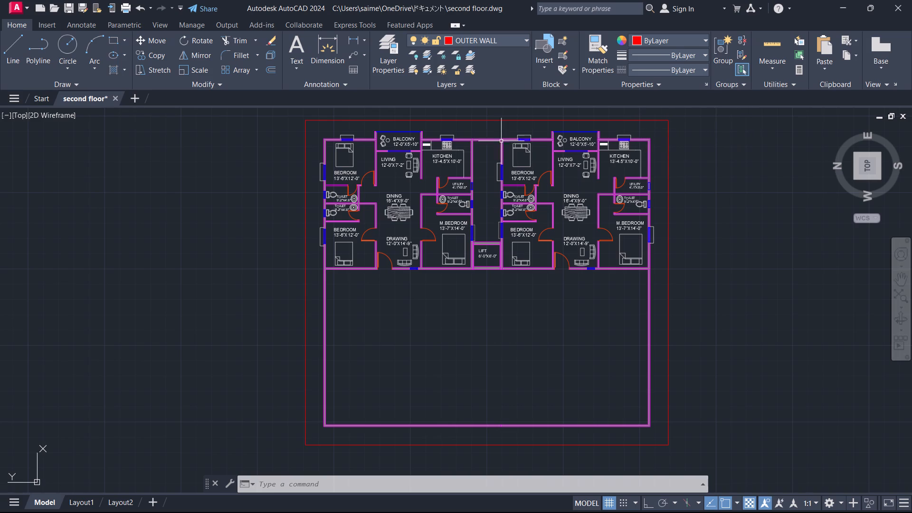
click(654, 130)
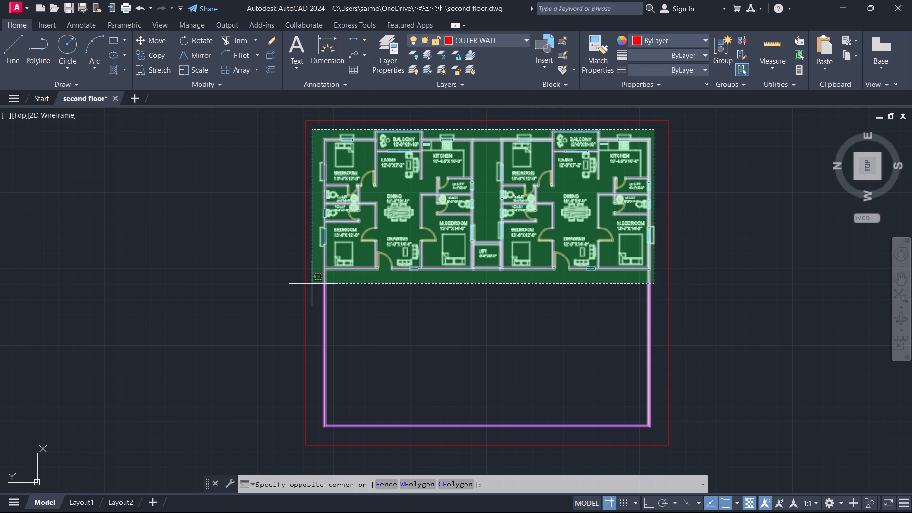
click(311, 283)
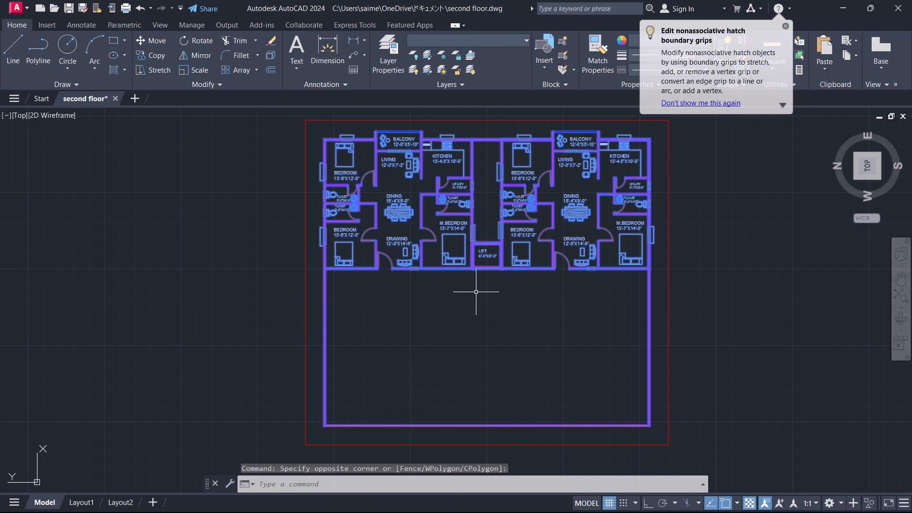
text(MI)
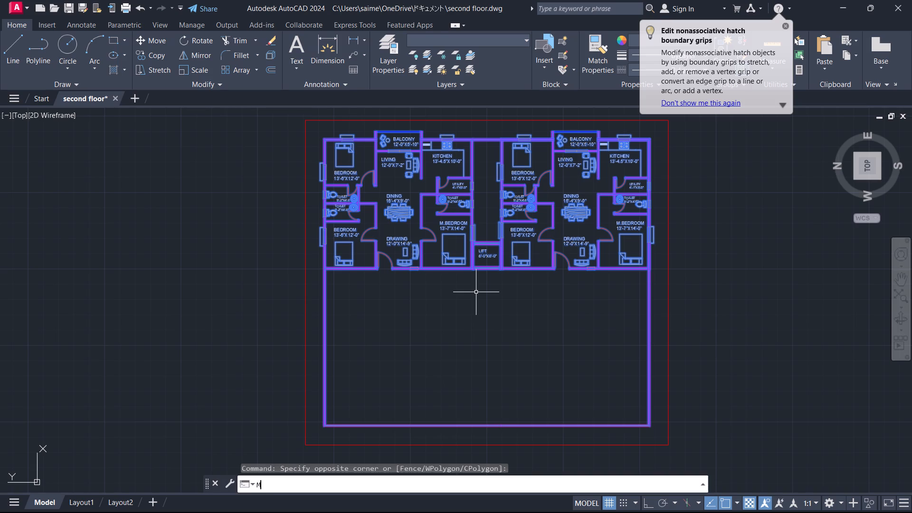
key(Return)
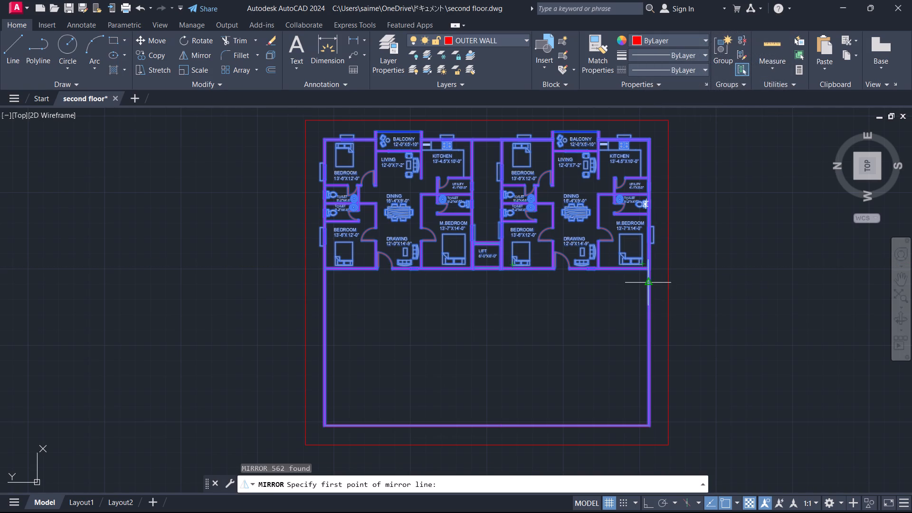
click(646, 284)
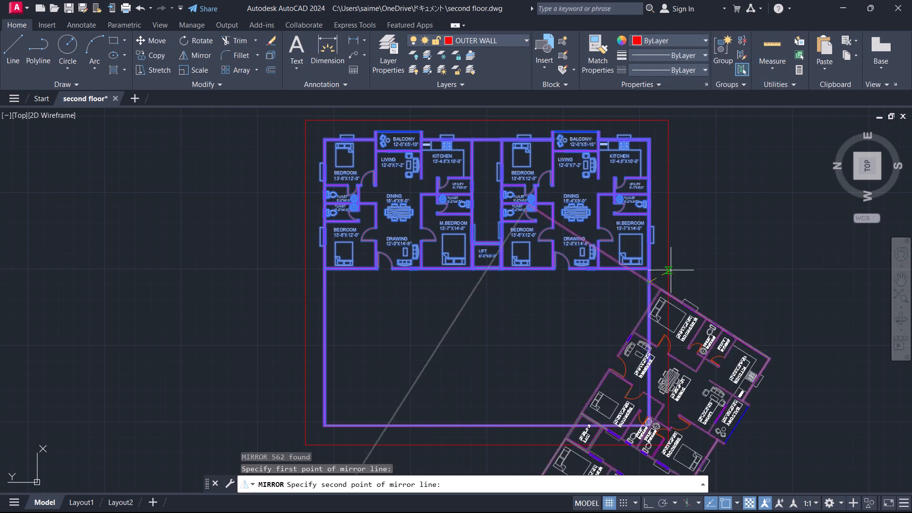
click(826, 285)
key(Return)
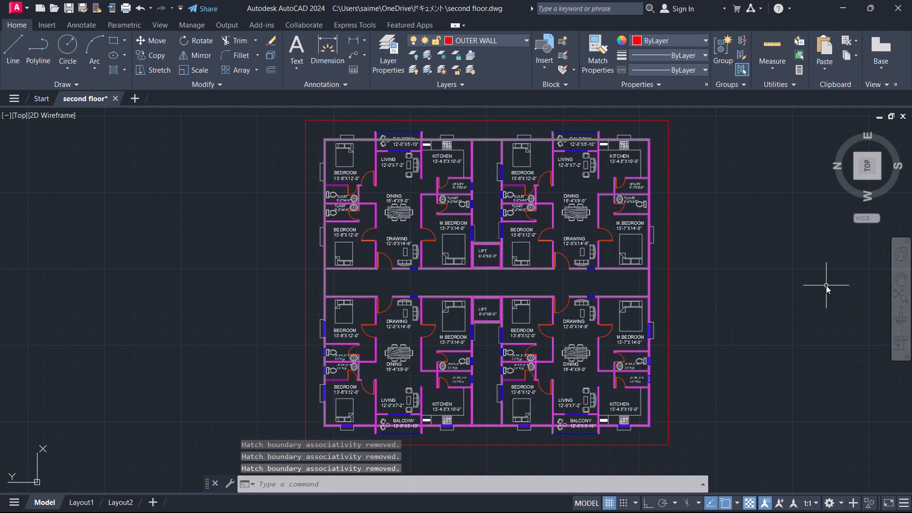
scroll(493, 325, up, 3)
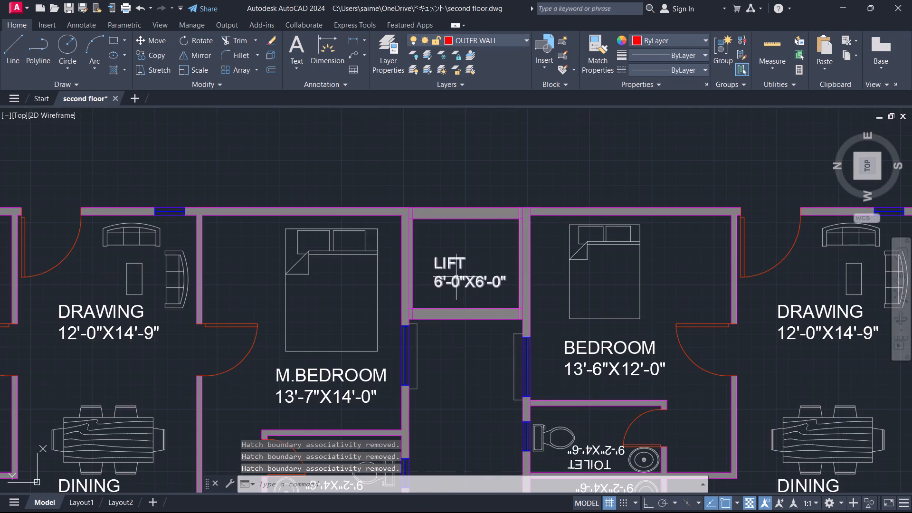
Erase the mirrored lift's label, both cross-wall hatches and two side-wall lines between M.BEDROOM and BEDROOM.
click(450, 263)
click(454, 311)
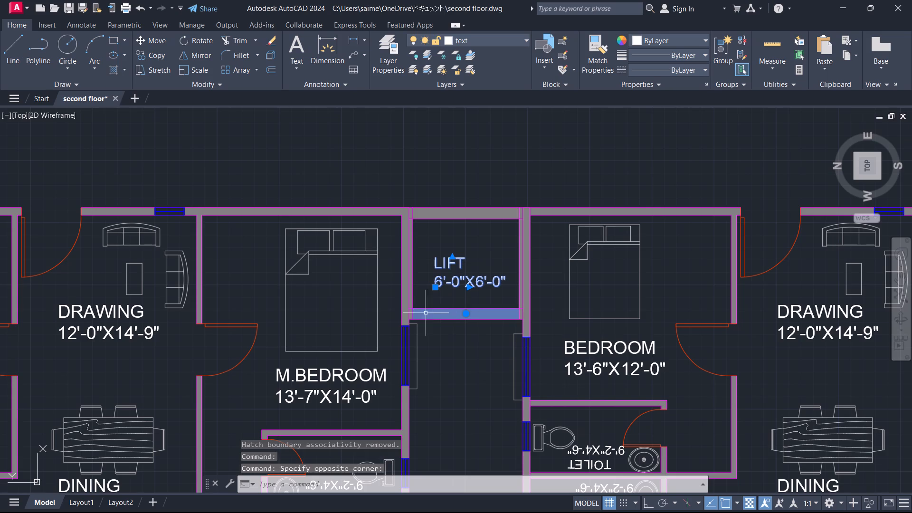
click(410, 284)
click(521, 269)
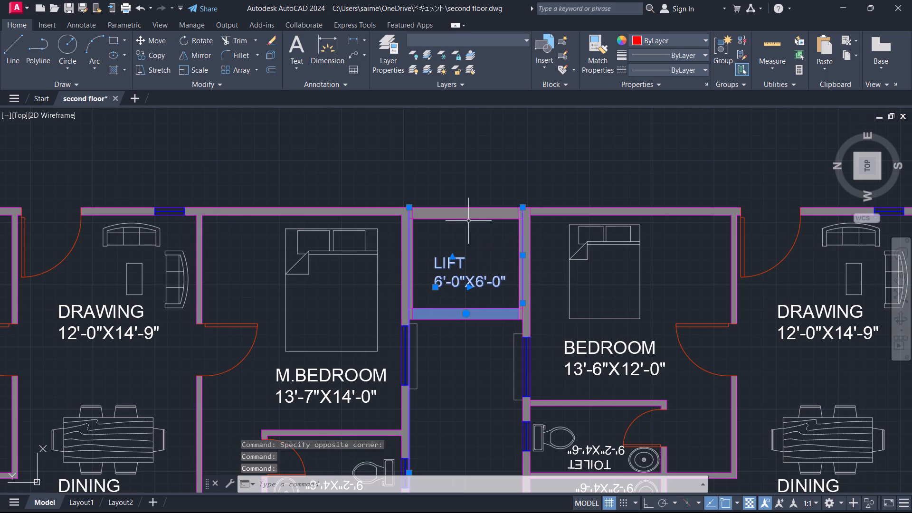
click(474, 215)
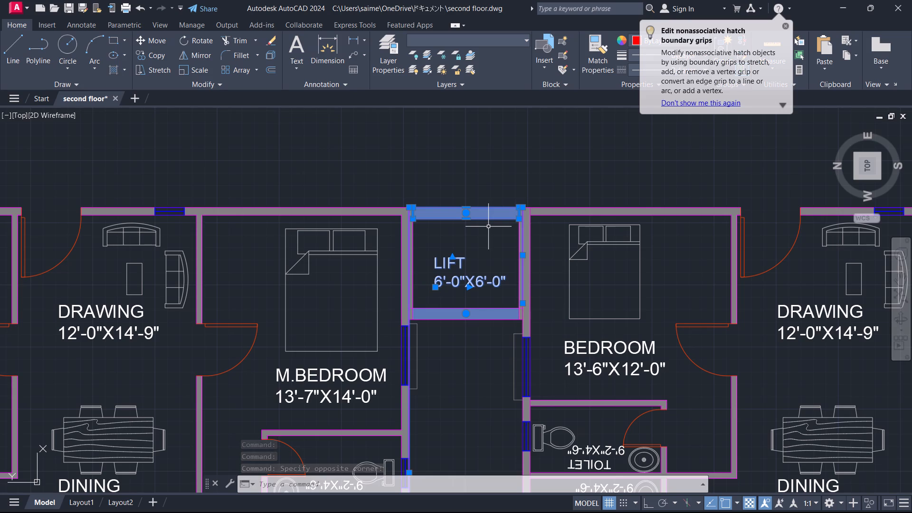
key(e)
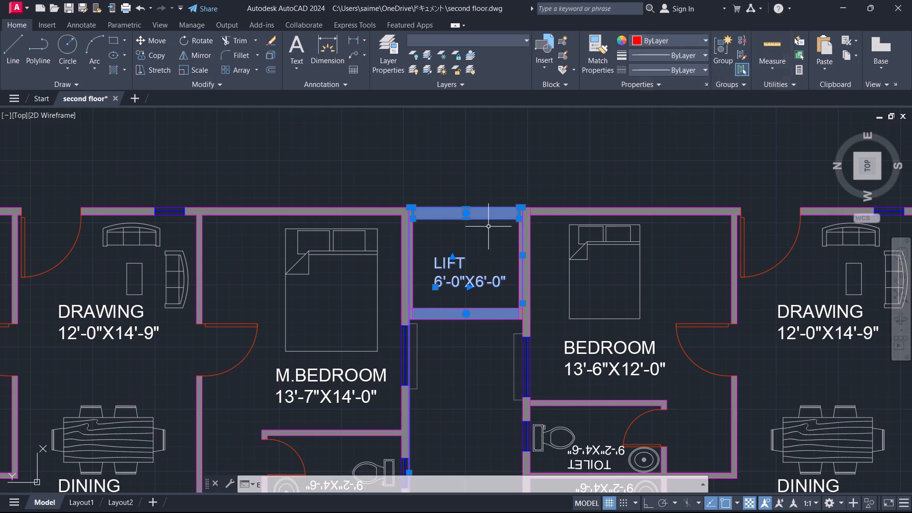
key(Return)
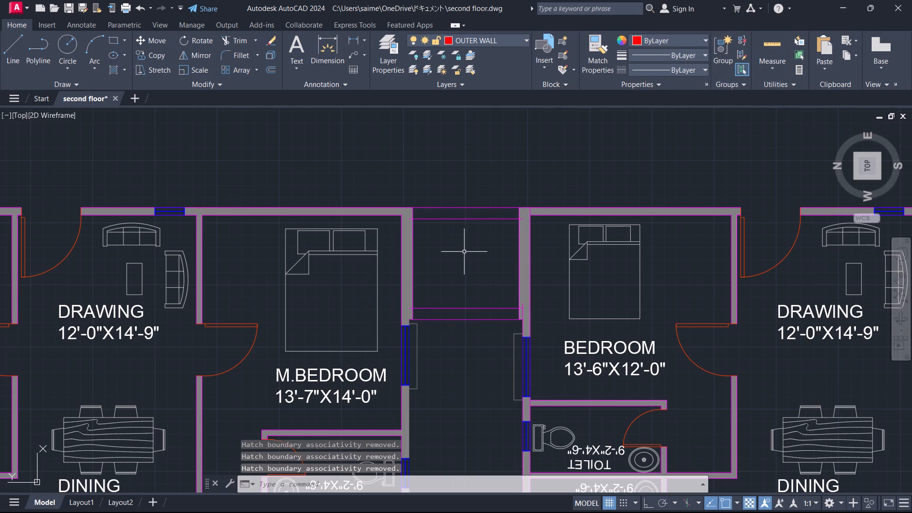
Erase the two horizontal wall lines separating the former lift space from the shaft.
click(447, 284)
click(455, 340)
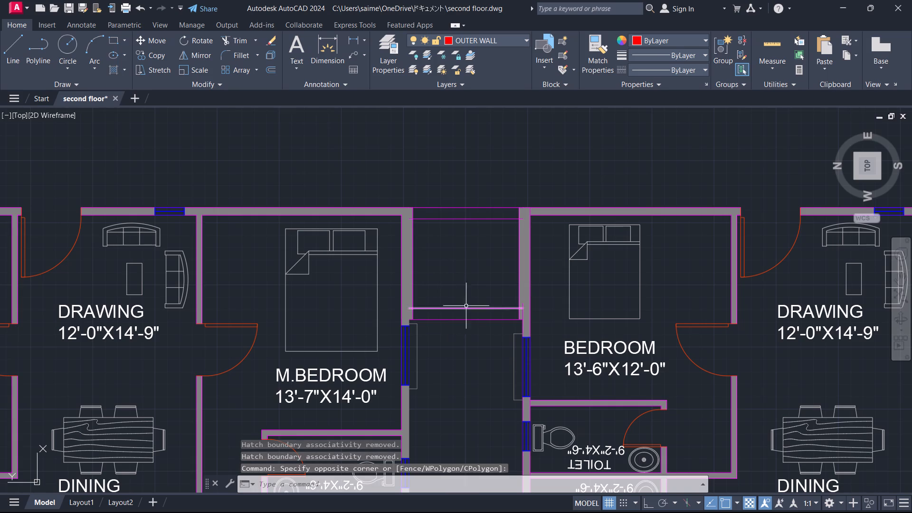
right_click(491, 289)
click(473, 286)
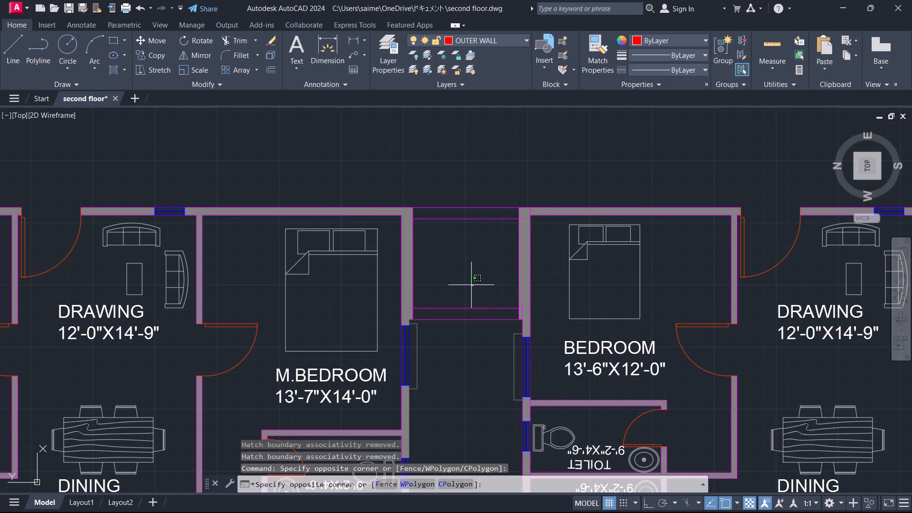
click(471, 285)
click(494, 294)
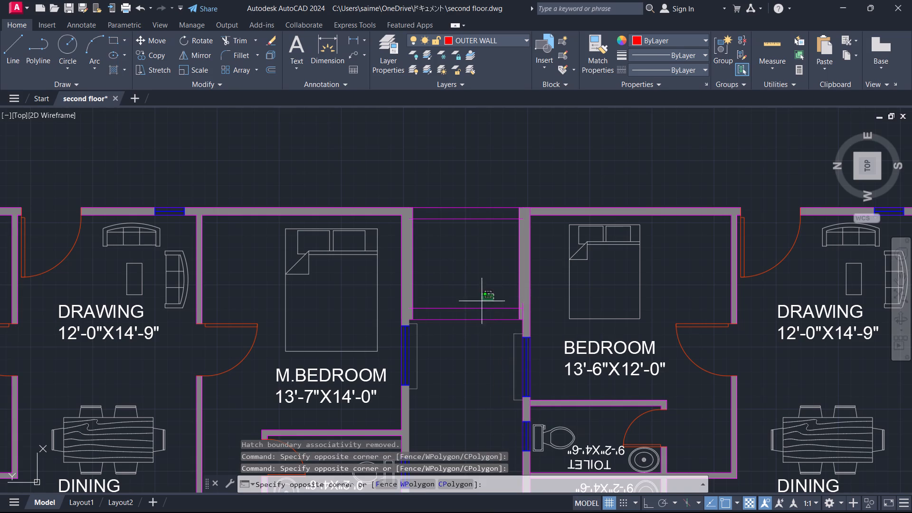
click(456, 328)
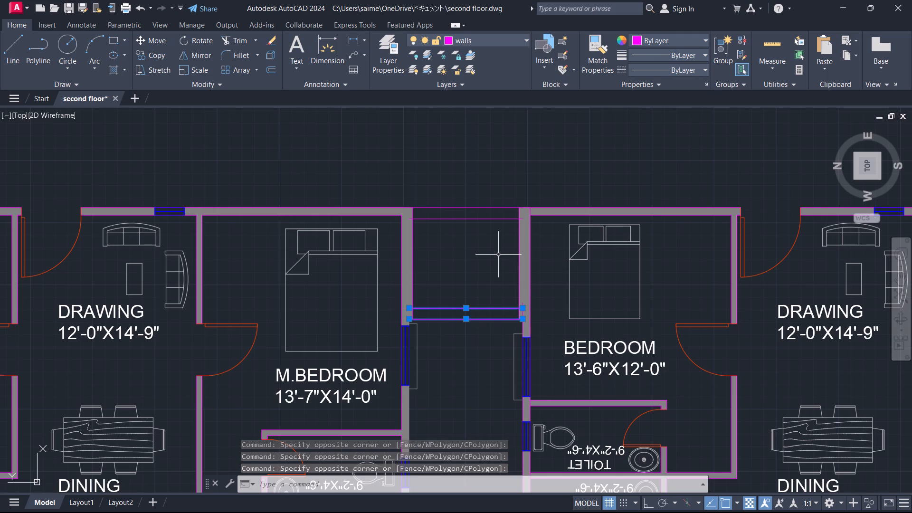
key(e)
key(Return)
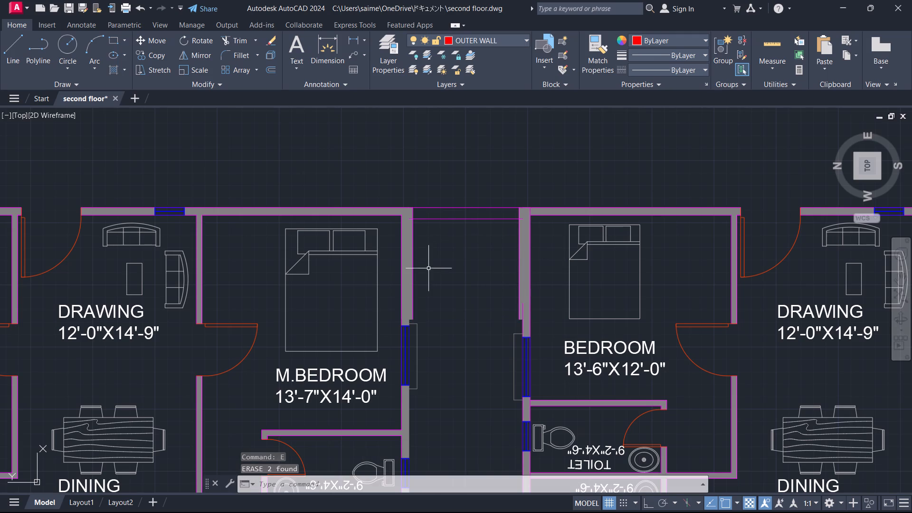
Erase the three leftover lift-wall hatch pieces alongside the M.BEDROOM wall.
scroll(410, 296, up, 4)
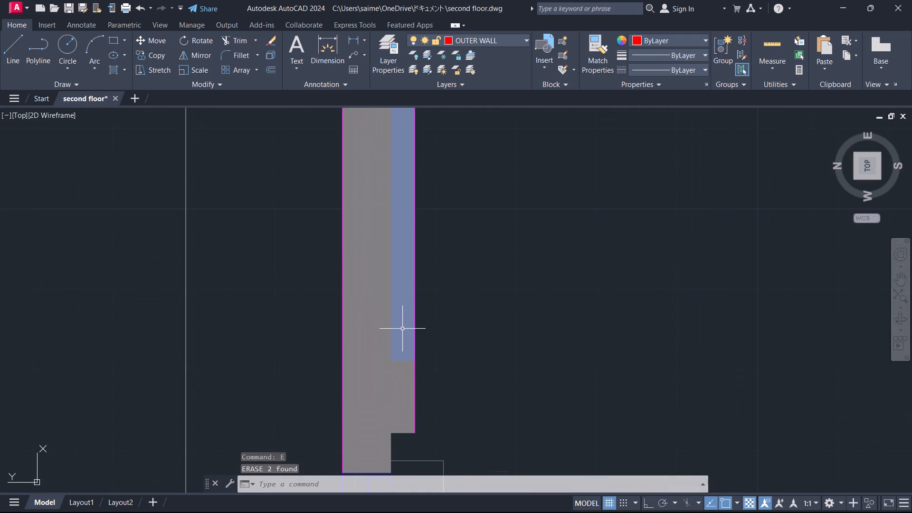
click(402, 329)
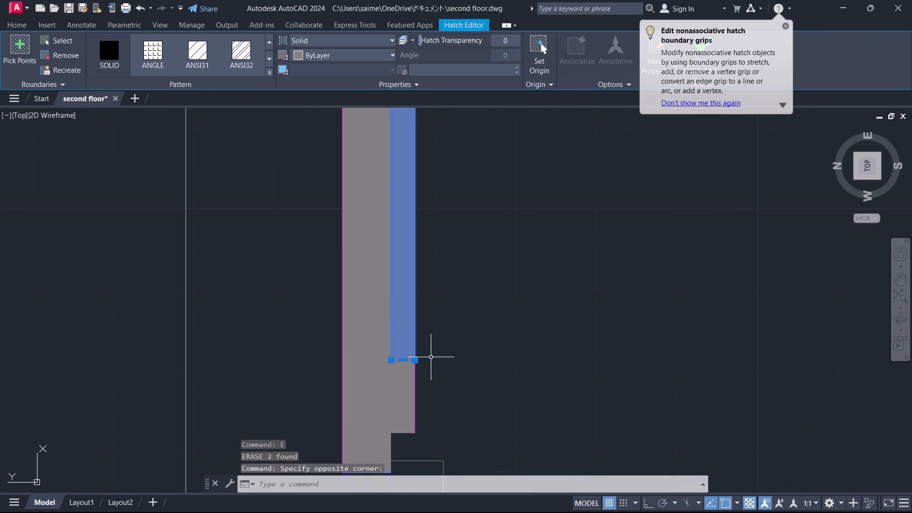
key(e)
key(Return)
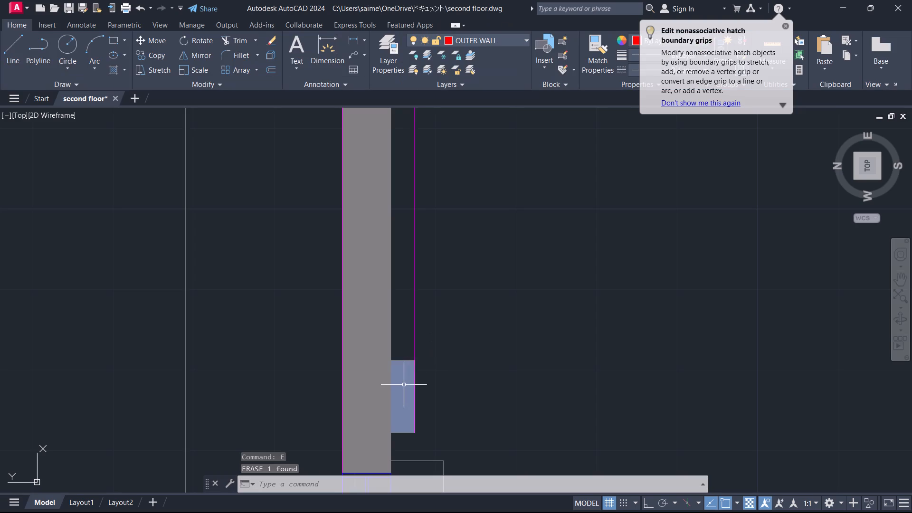
click(403, 382)
key(e)
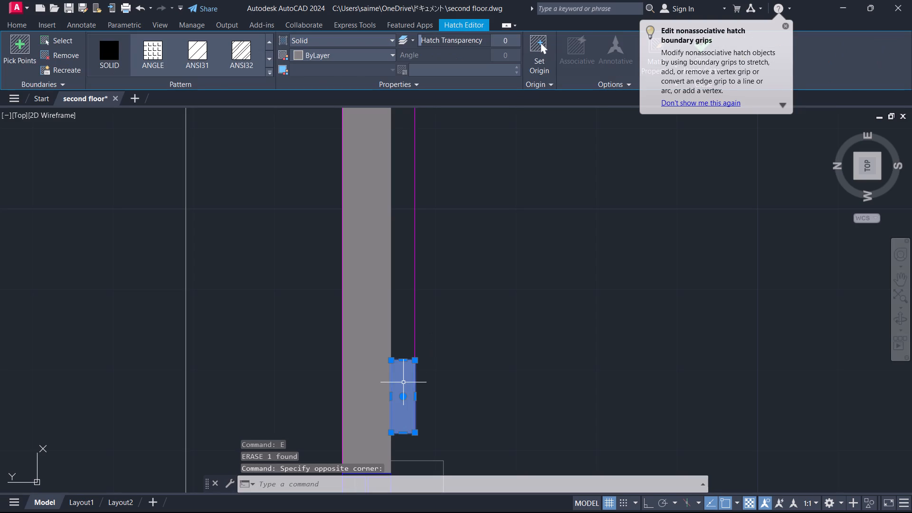
key(Return)
scroll(504, 261, down, 3)
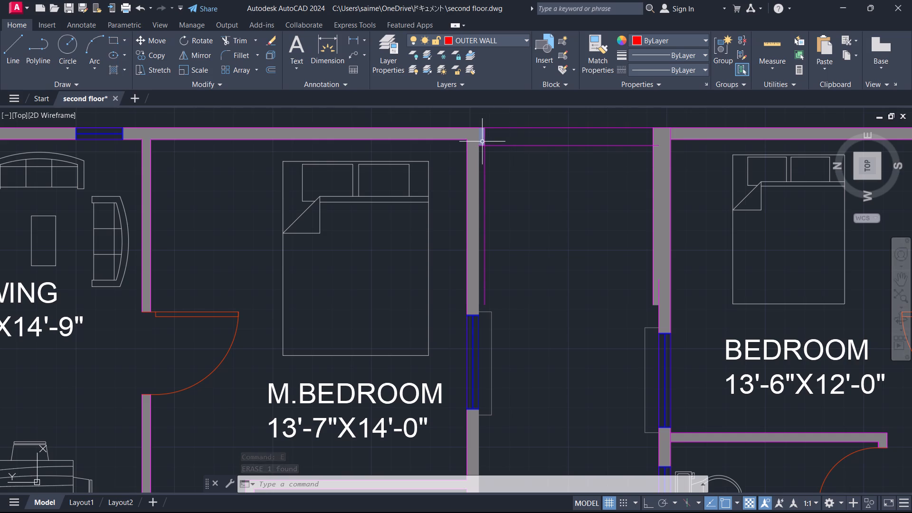
click(482, 139)
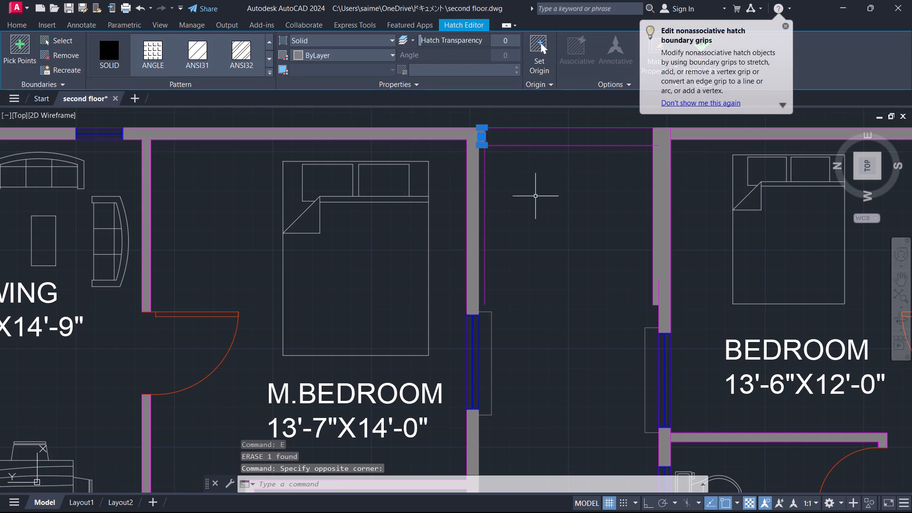
key(e)
key(Return)
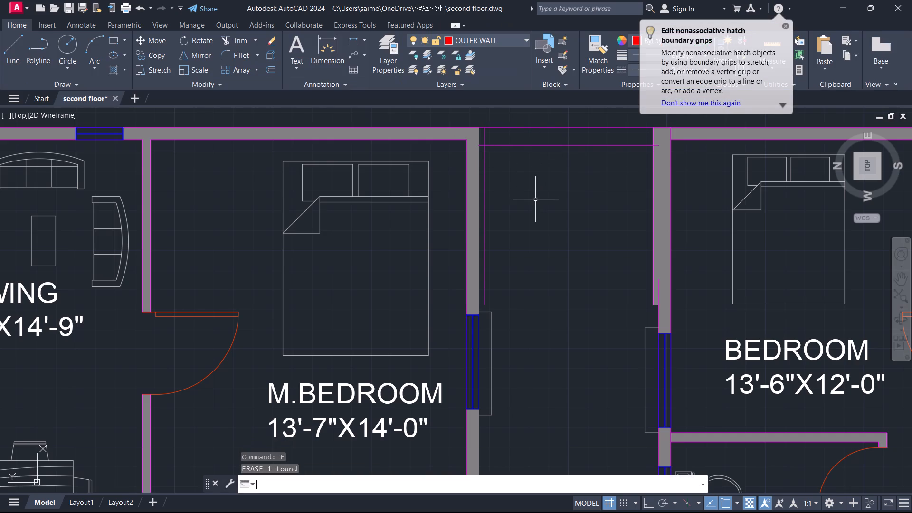
Erase the three leftover lift-wall hatch pieces alongside the BEDROOM wall.
middle_drag(585, 190, 507, 212)
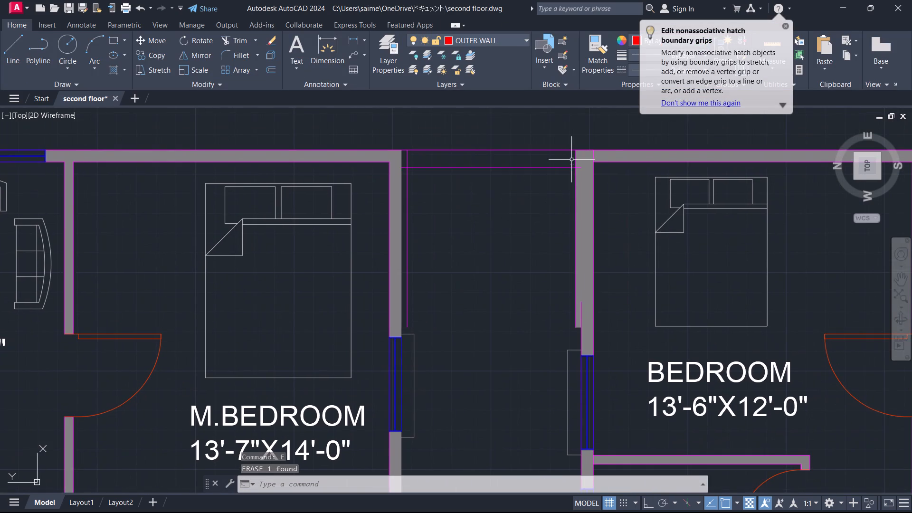
click(579, 164)
click(578, 192)
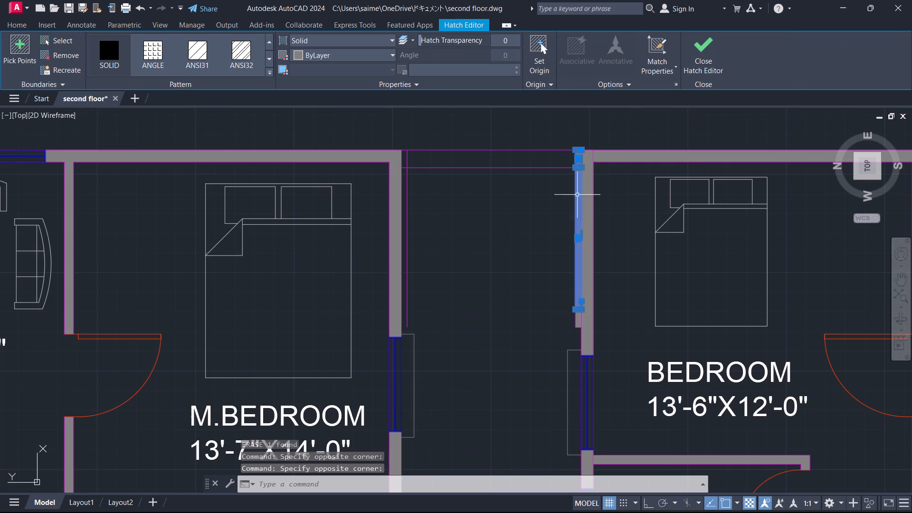
key(e)
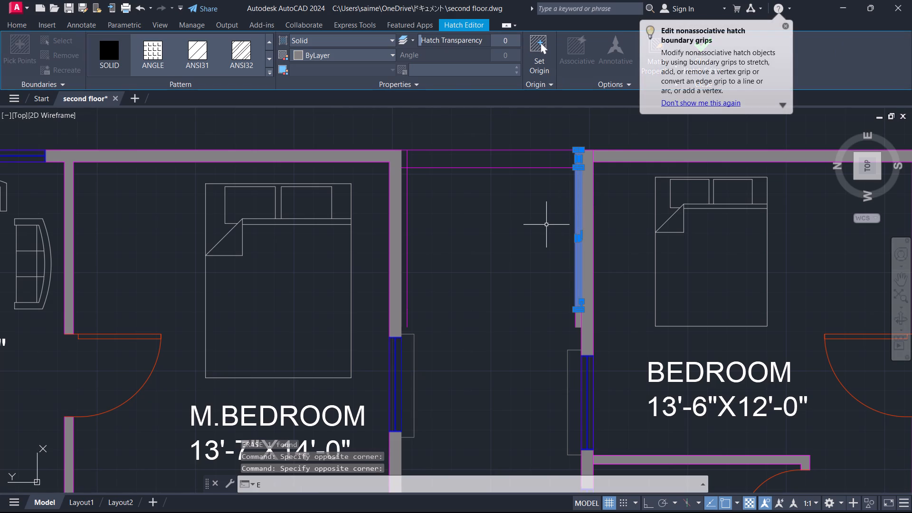
key(Return)
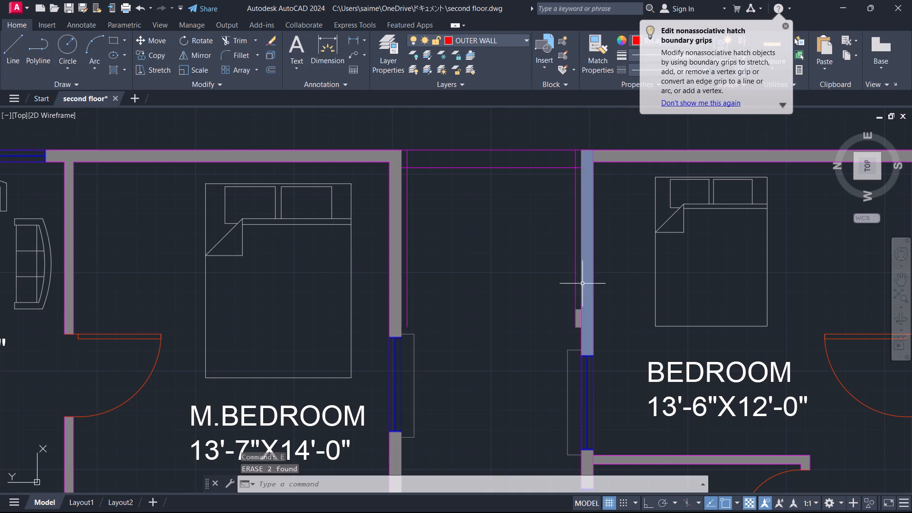
click(578, 318)
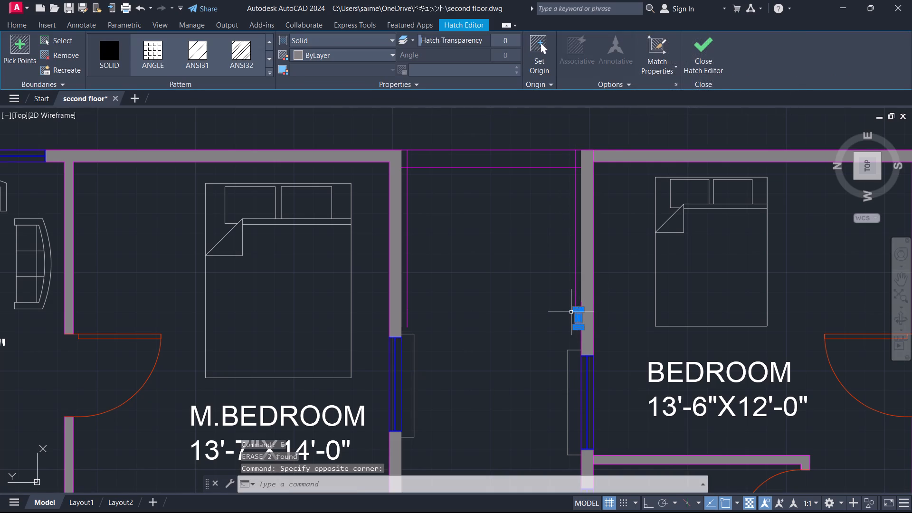
key(e)
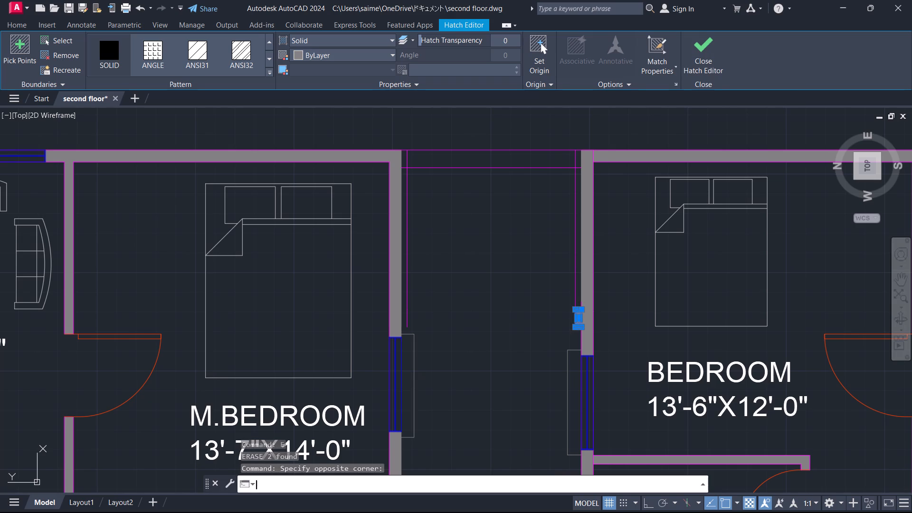
key(Return)
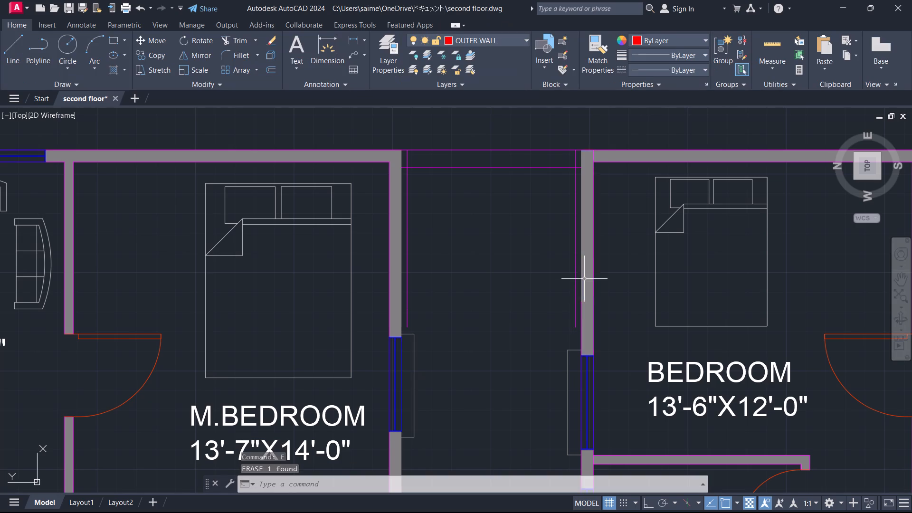
Erase the remaining long and short vertical lift-wall lines on both sides of the shaft, below the outer wall strip.
click(577, 247)
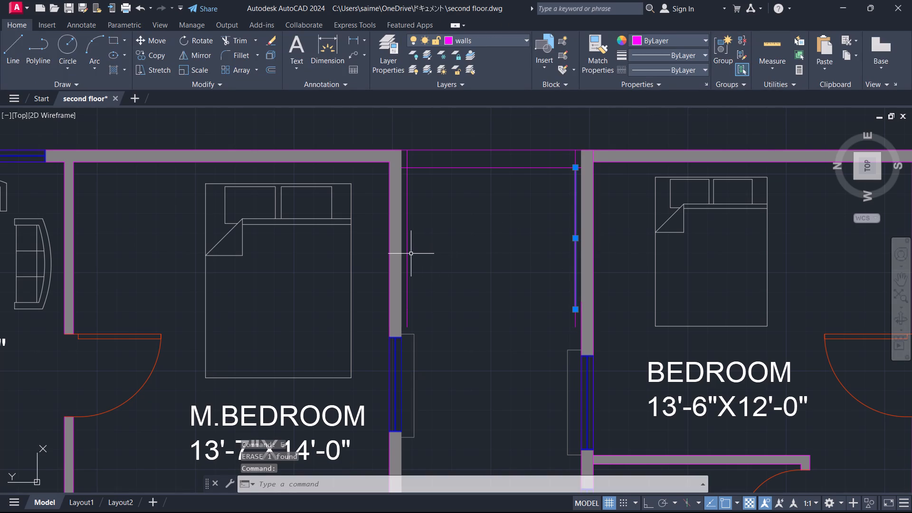
click(407, 256)
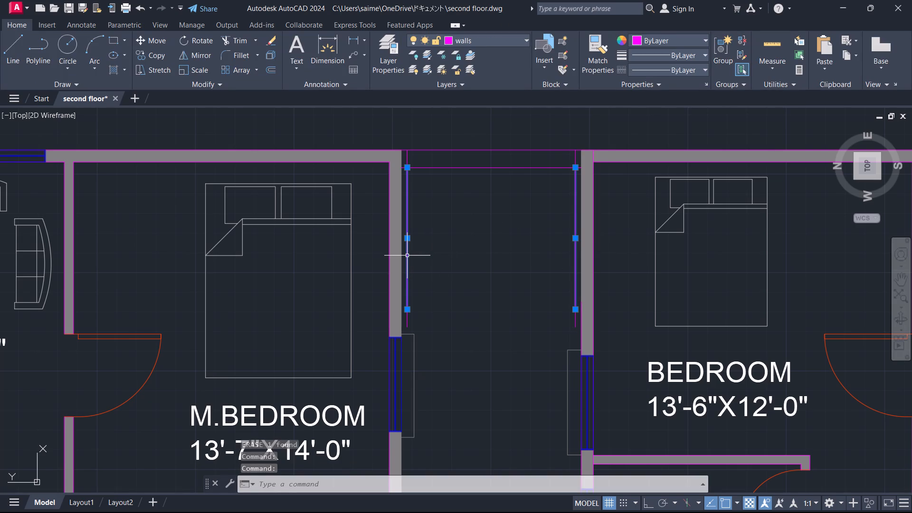
key(e)
key(Return)
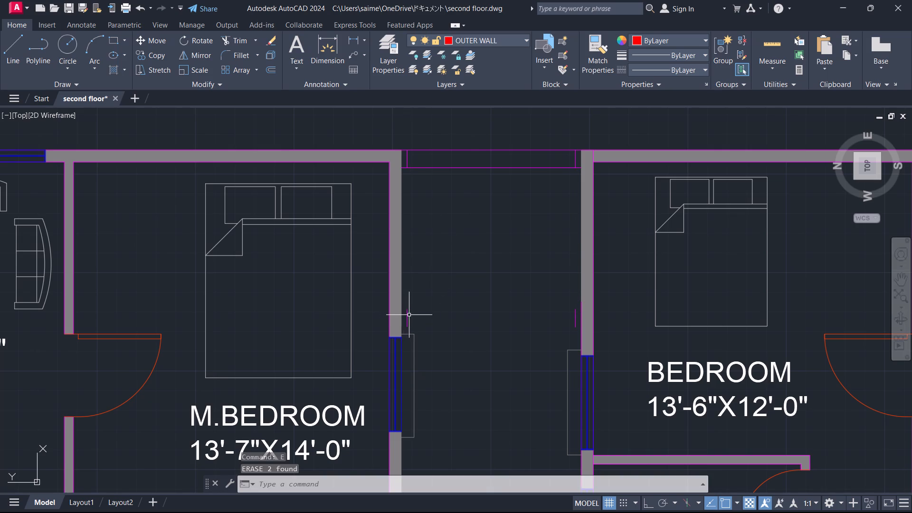
click(416, 313)
click(404, 317)
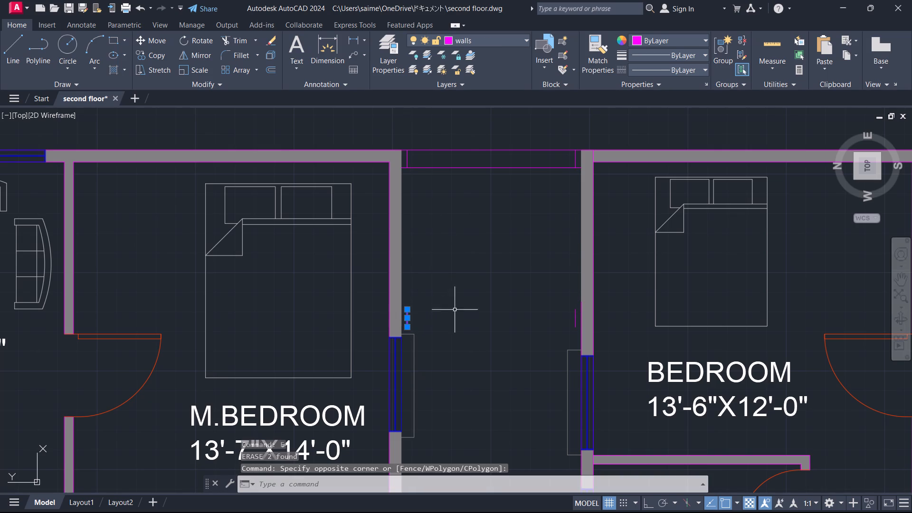
click(578, 320)
click(552, 321)
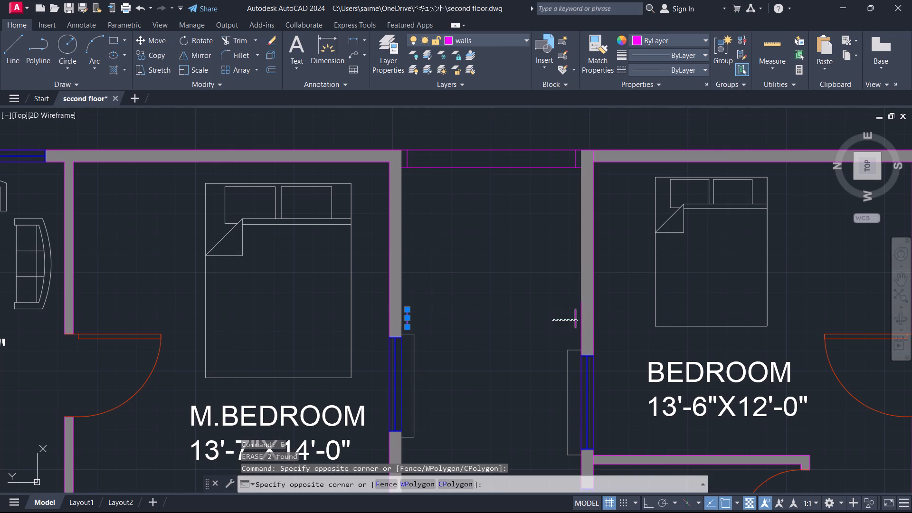
key(e)
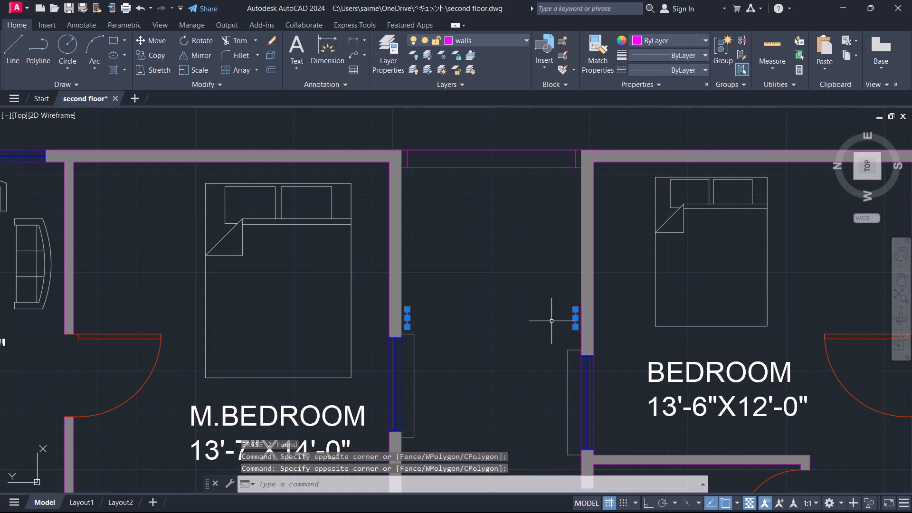
key(Return)
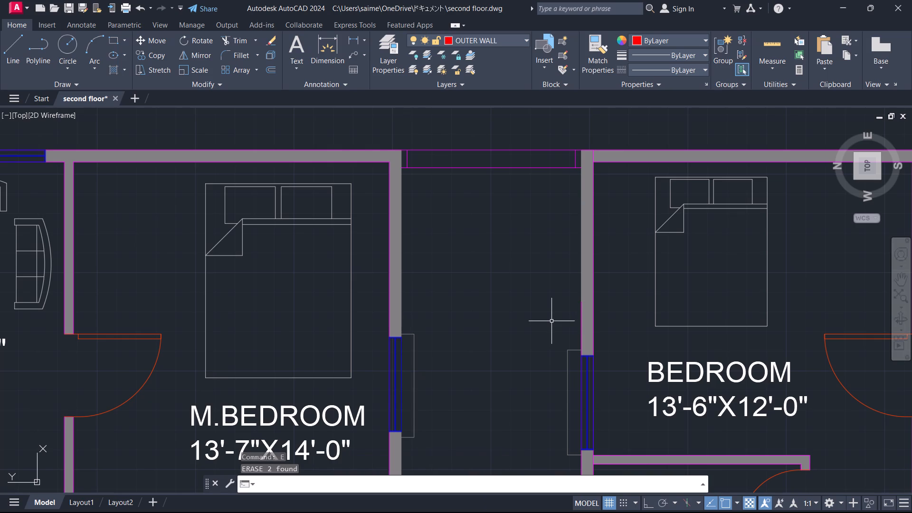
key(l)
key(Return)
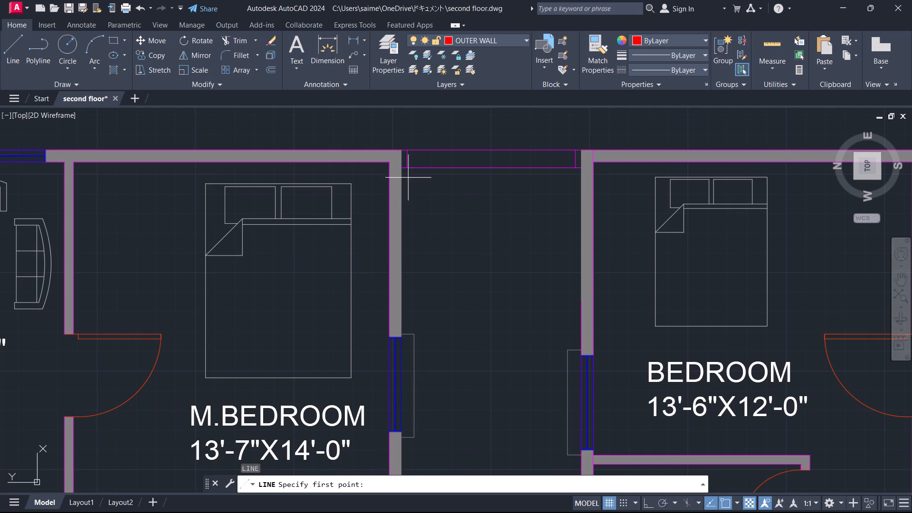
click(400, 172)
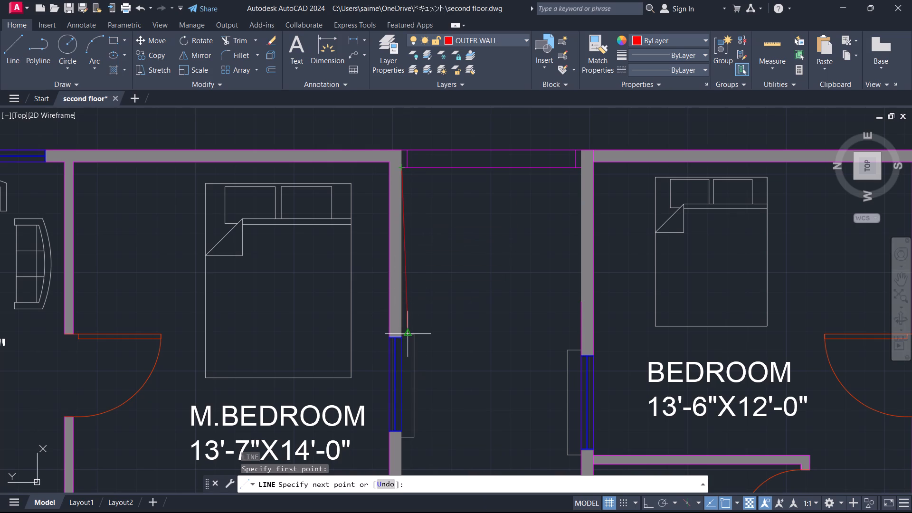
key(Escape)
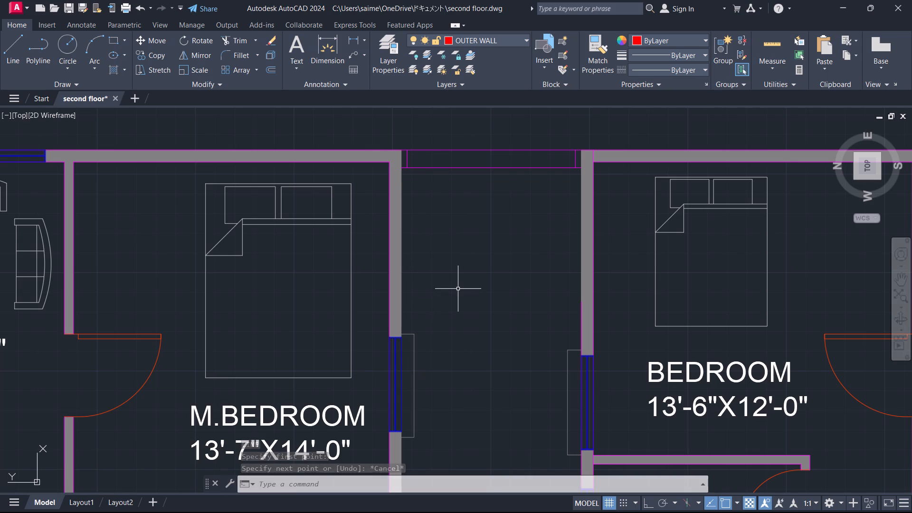
On the walls layer, draw a line along the shaft face of the M.BEDROOM wall, from the outer corner to the window.
click(522, 37)
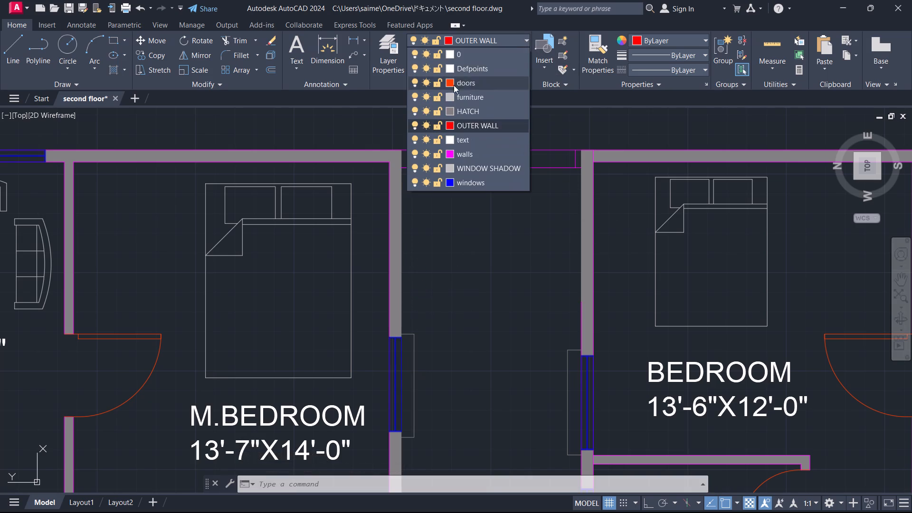
click(458, 152)
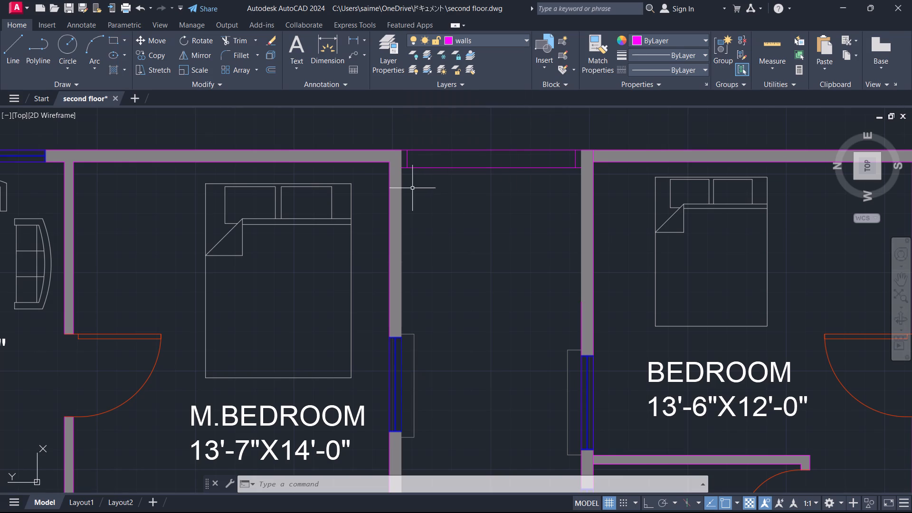
key(l)
key(Return)
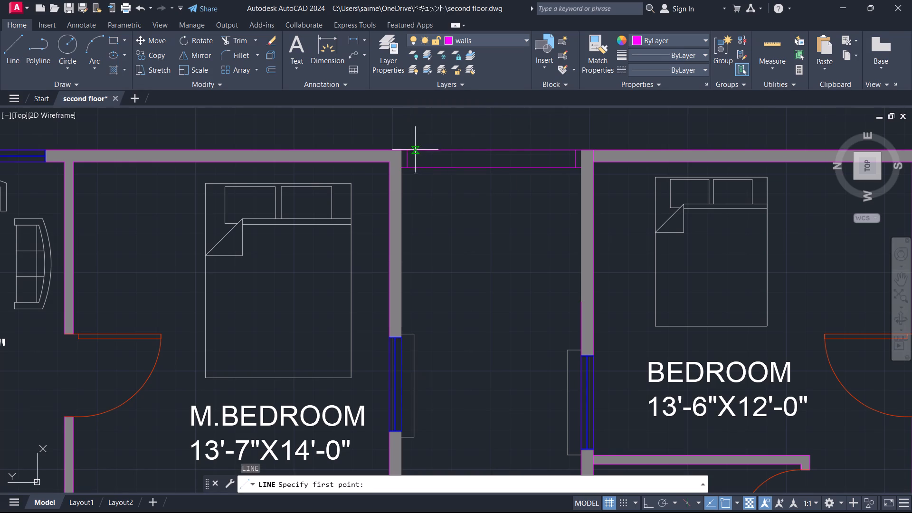
scroll(393, 162, up, 2)
click(410, 136)
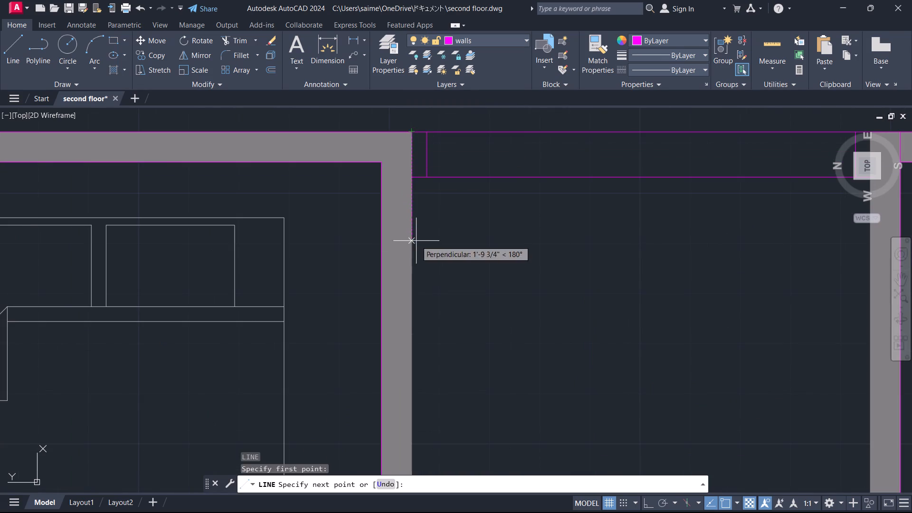
scroll(417, 240, down, 2)
scroll(422, 388, up, 3)
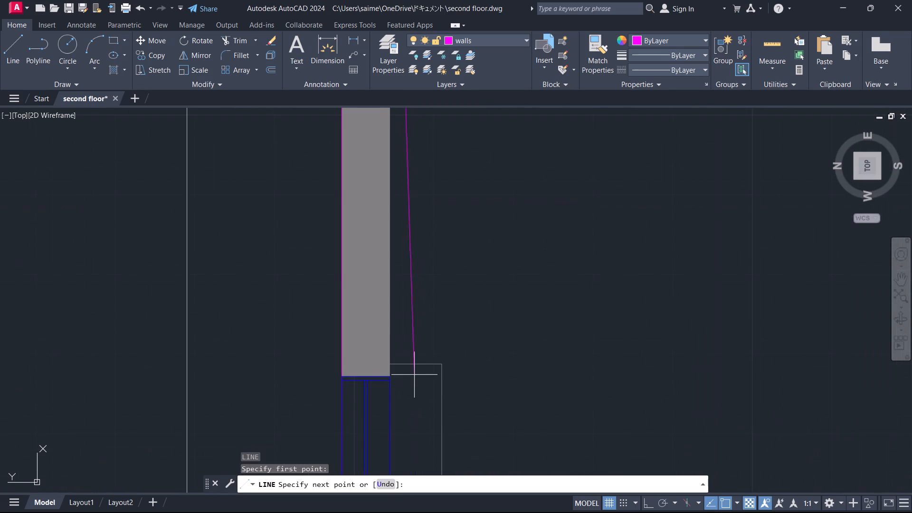
click(391, 380)
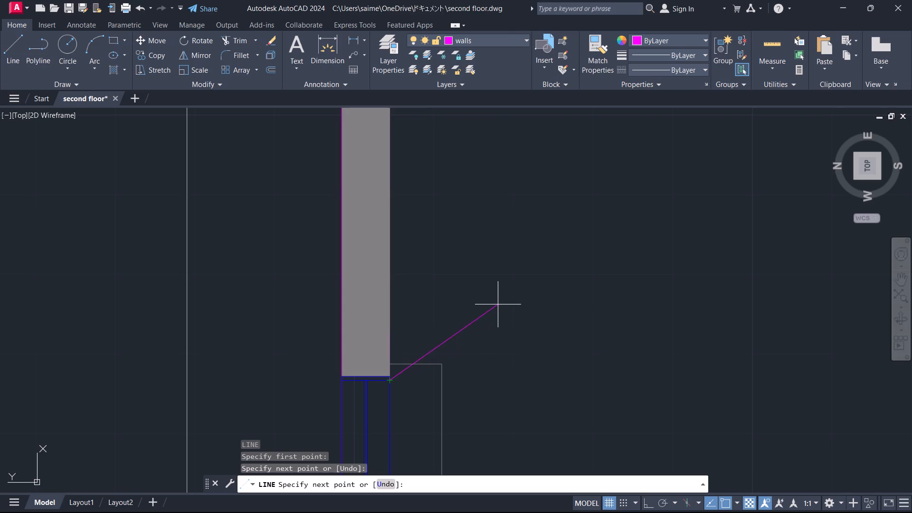
key(Escape)
Erase the inner line and the two short end lines of the outer wall strip across the shaft.
scroll(519, 276, down, 2)
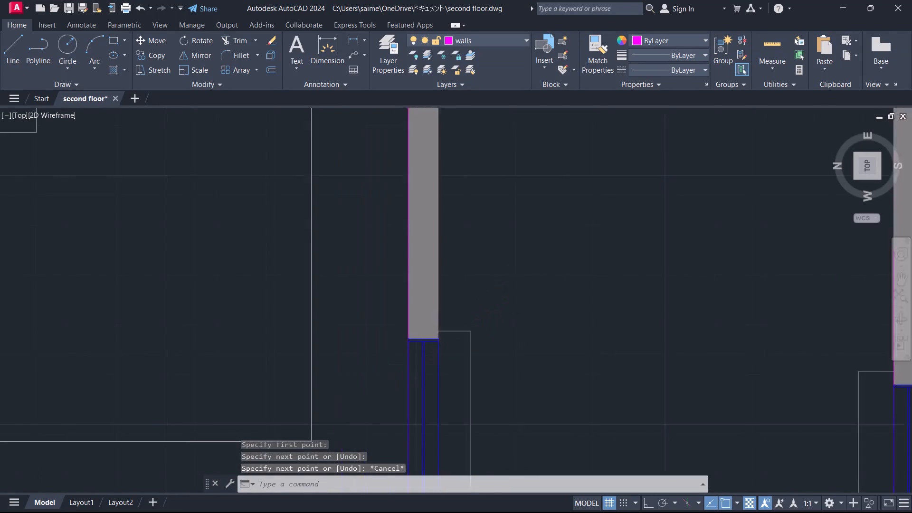
scroll(533, 274, down, 1)
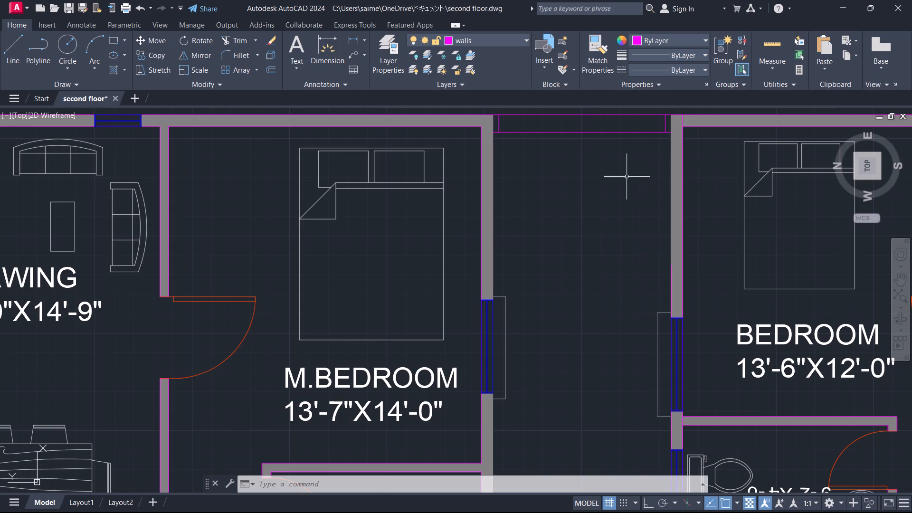
middle_drag(624, 175, 500, 346)
scroll(519, 326, up, 4)
scroll(636, 233, down, 2)
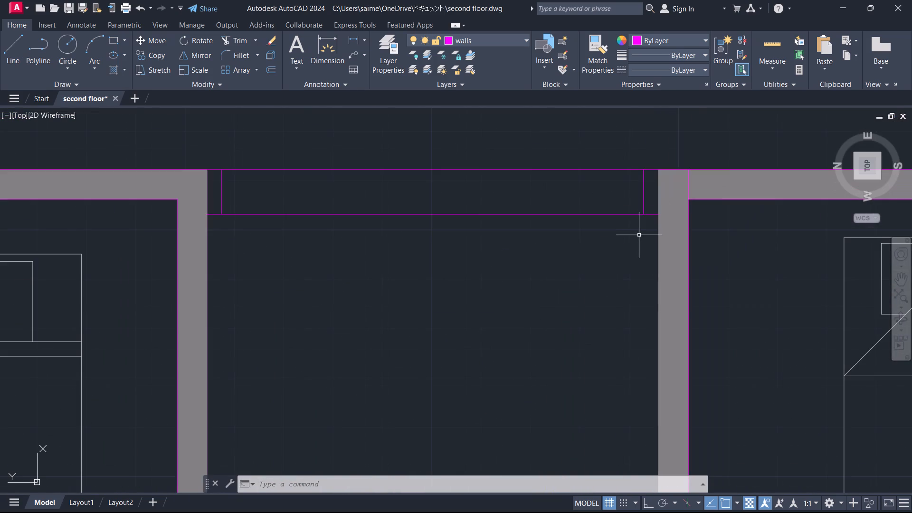
scroll(684, 167, up, 2)
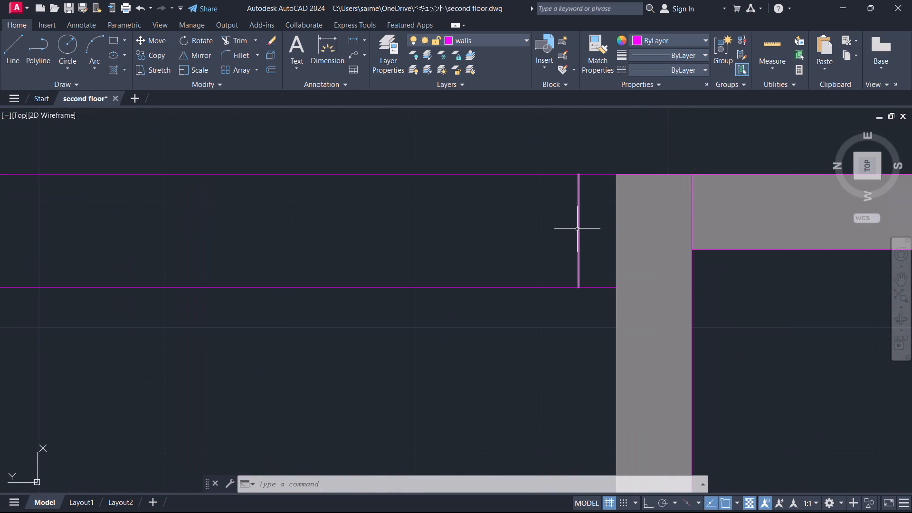
click(588, 220)
click(358, 301)
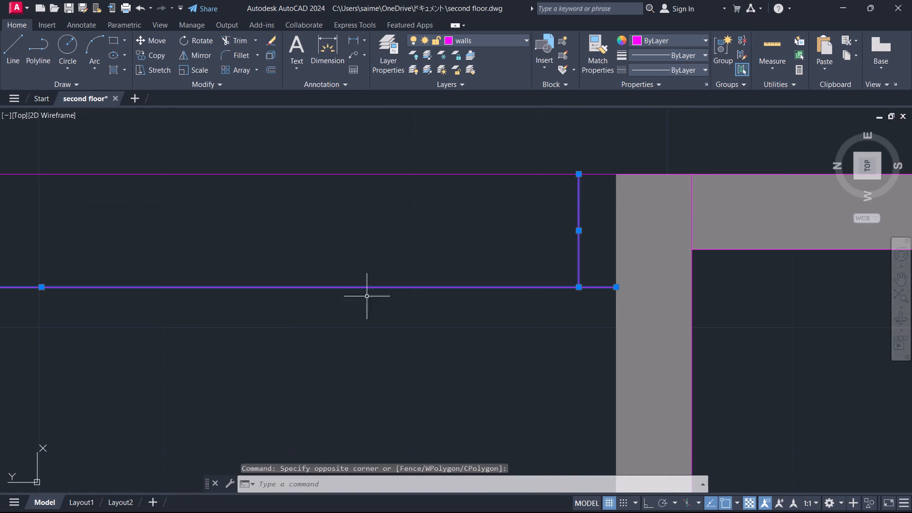
scroll(472, 238, down, 2)
middle_drag(257, 230, 510, 251)
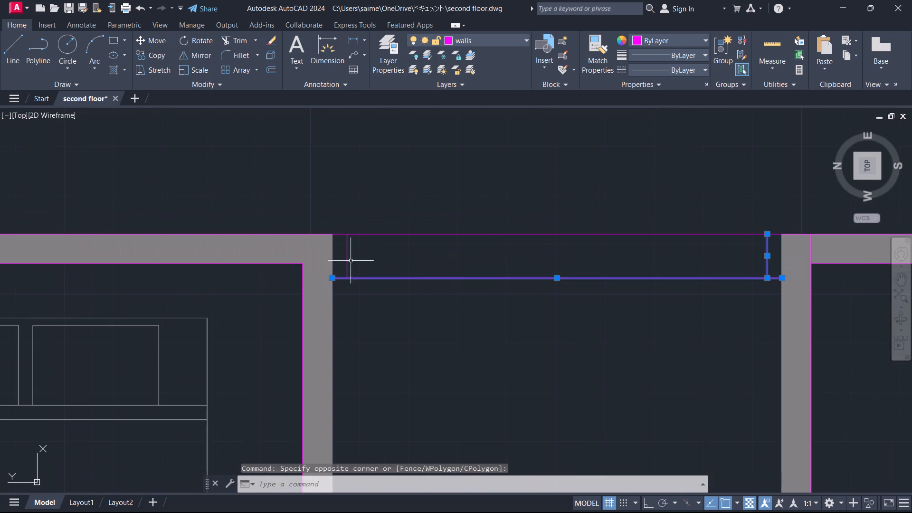
click(358, 255)
click(337, 259)
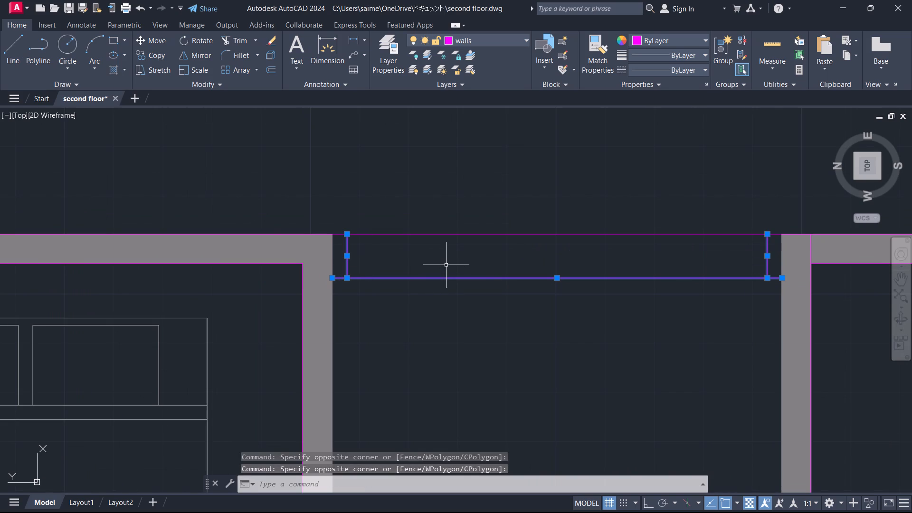
key(e)
key(Return)
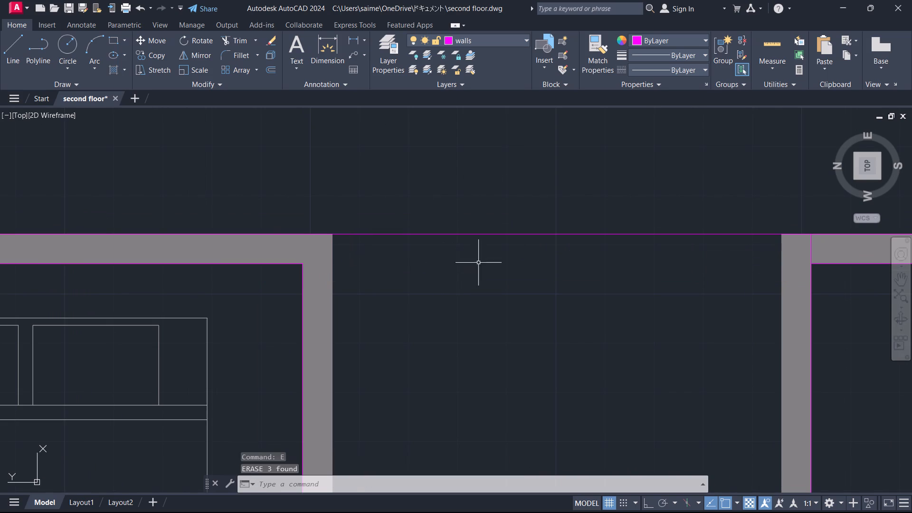
Offset the shaft's outer wall line 6" inward.
click(524, 232)
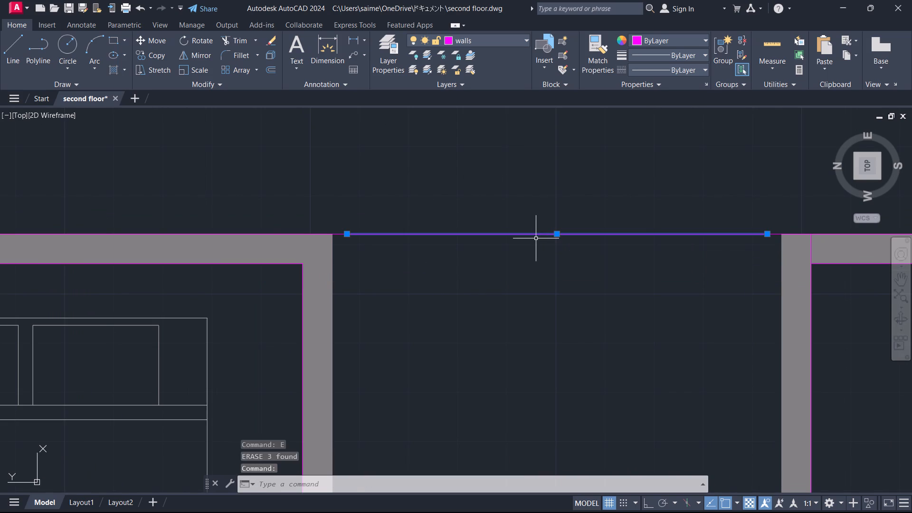
key(o)
key(Return)
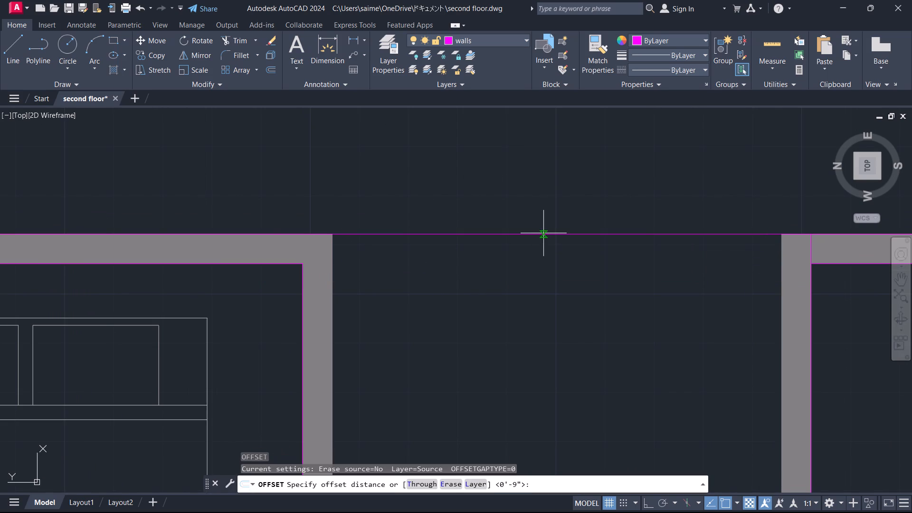
click(544, 233)
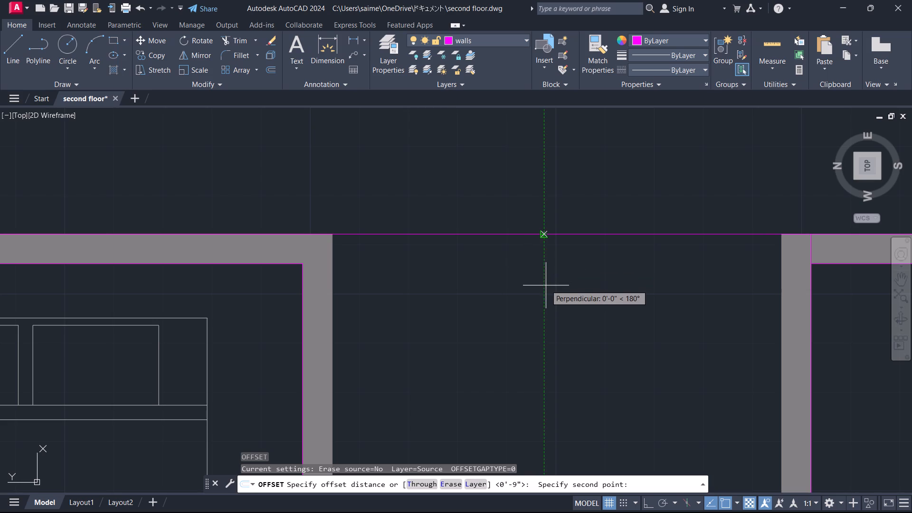
key(F8)
text(6")
key(Return)
click(531, 315)
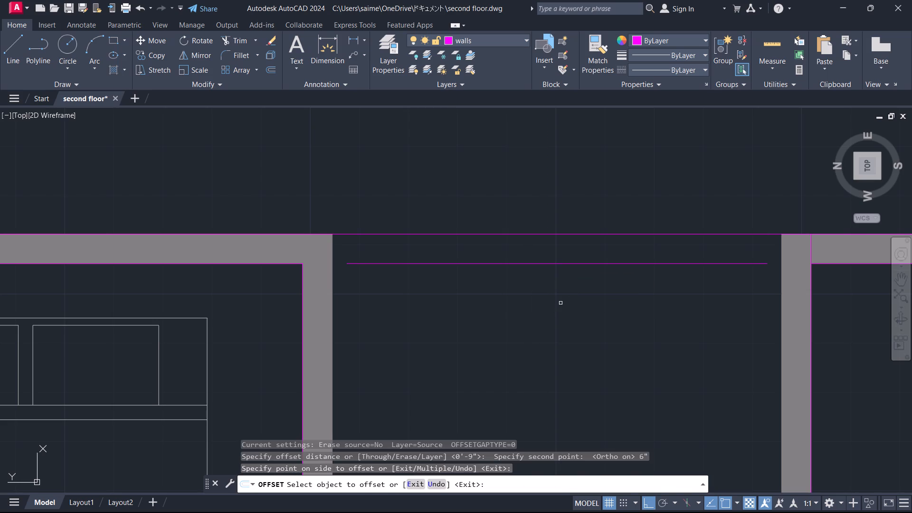
key(e)
key(x)
key(Return)
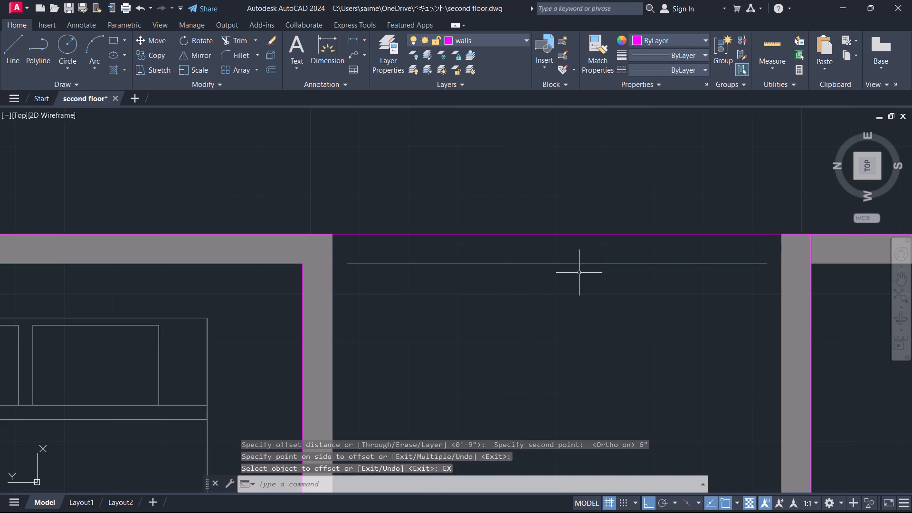
Extend both ends of the offset inner line to the walls on either side of the shaft.
click(572, 263)
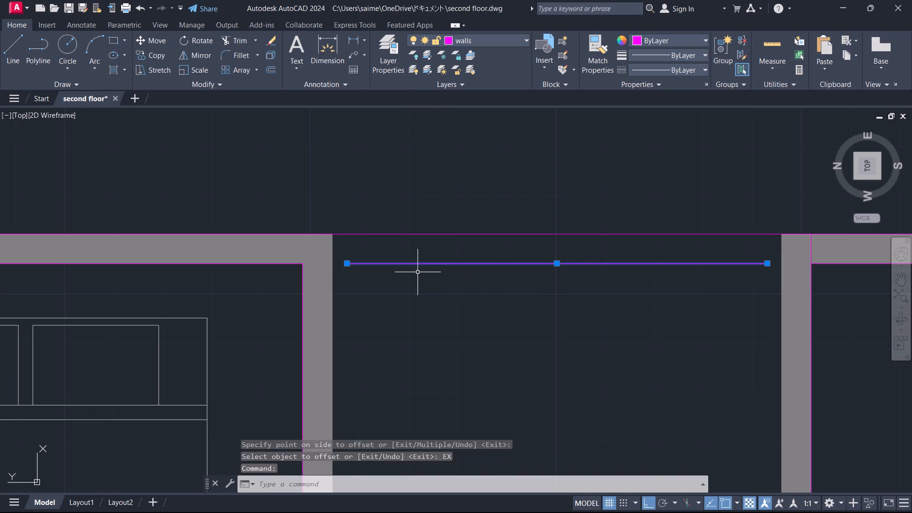
key(Escape)
key(e)
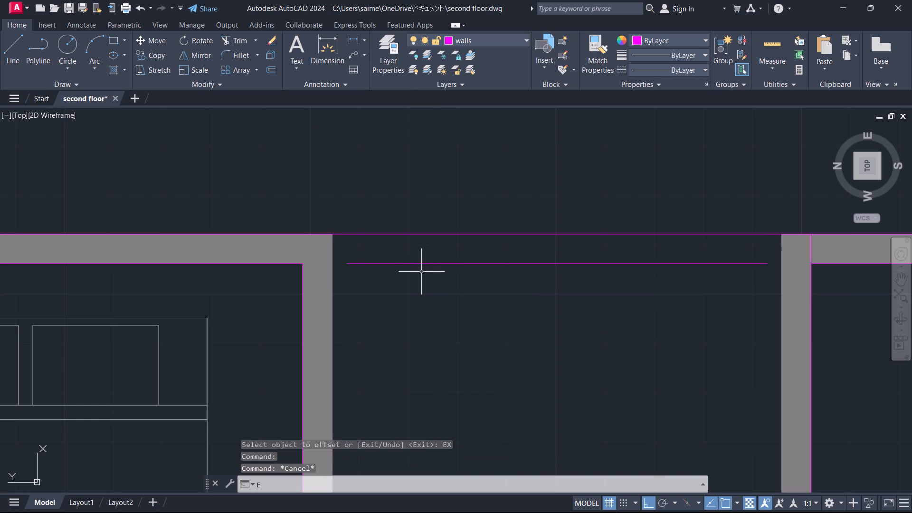
key(x)
key(Return)
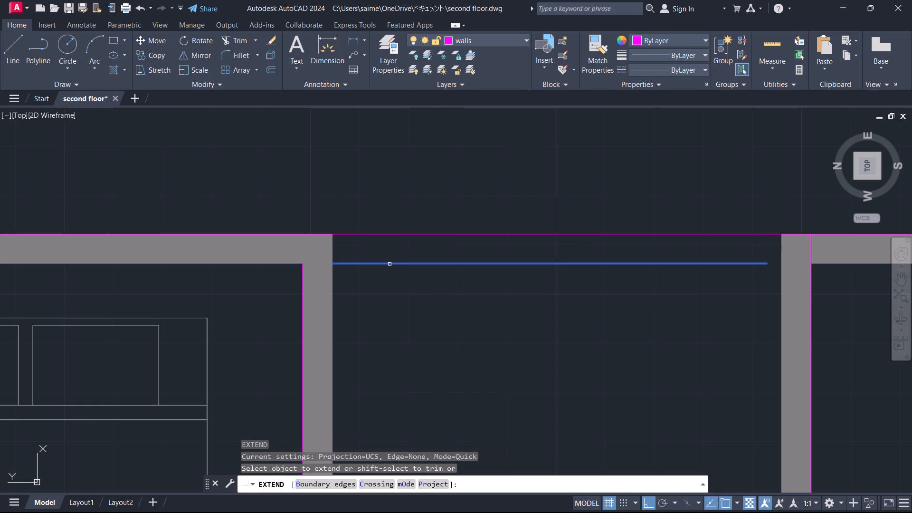
click(389, 264)
click(734, 262)
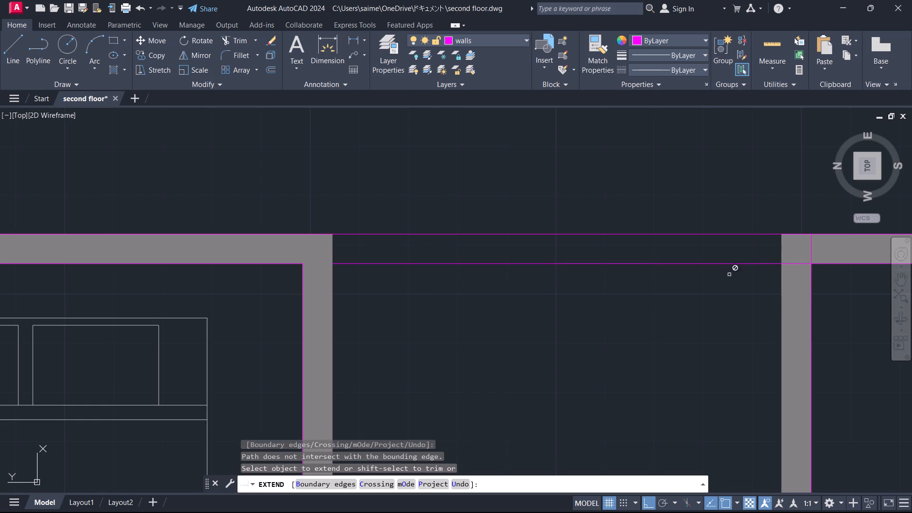
key(Escape)
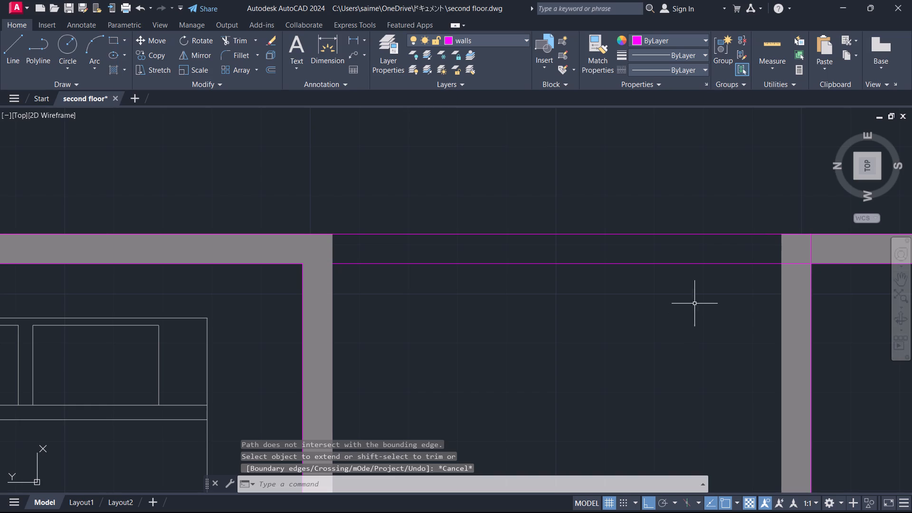
Draw a line along the shaft face of the BEDROOM wall, from the outer corner down to the window.
middle_drag(758, 313, 633, 228)
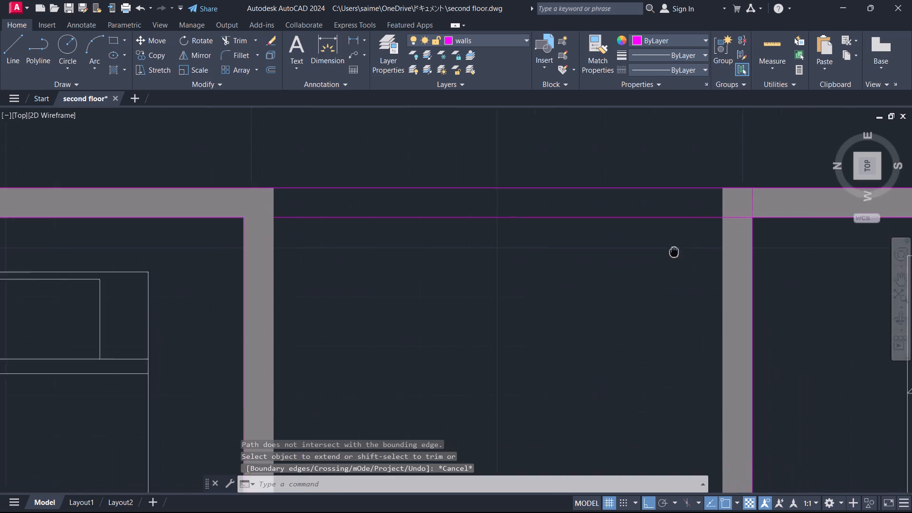
middle_drag(633, 228, 565, 180)
scroll(581, 174, down, 1)
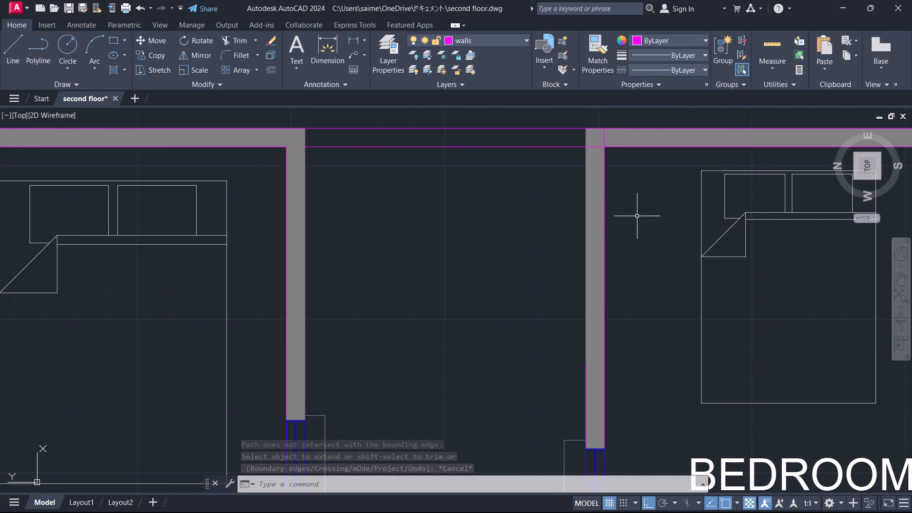
key(l)
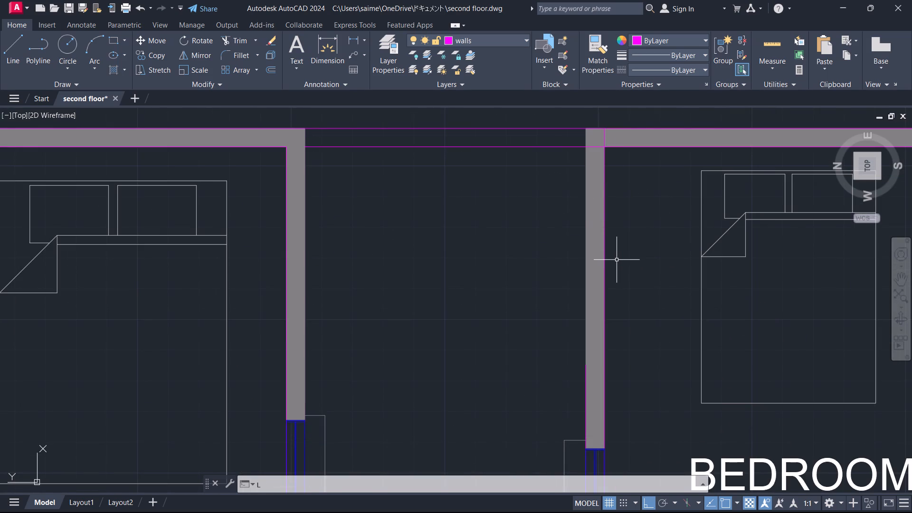
key(Return)
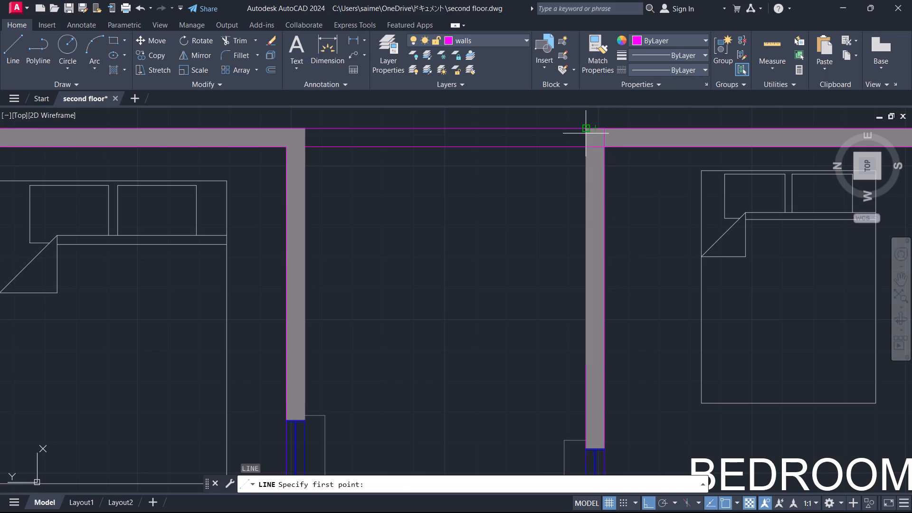
click(586, 133)
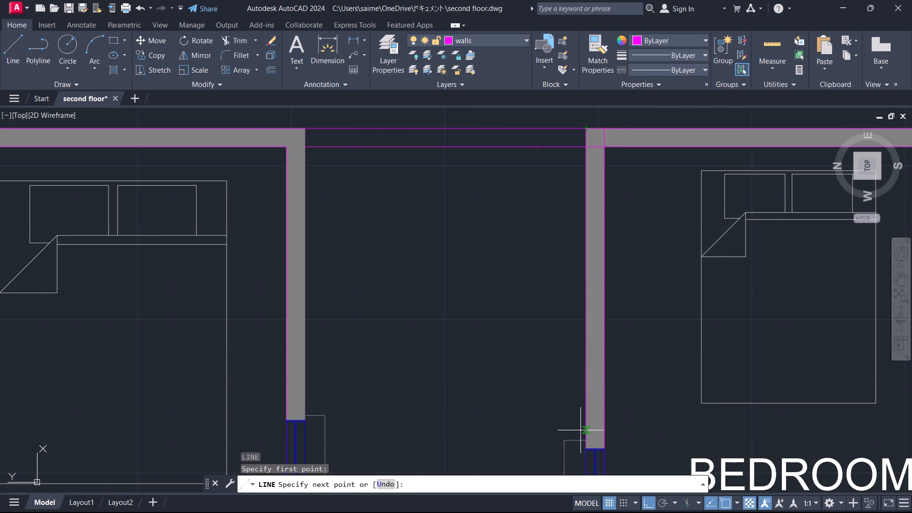
click(583, 447)
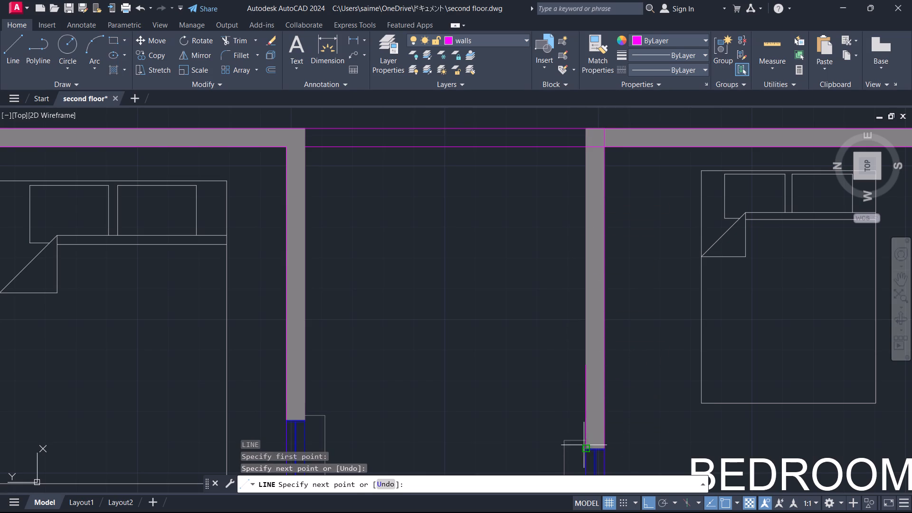
key(Escape)
Draw a line along the BEDROOM wall's shaft face, from the outer corner down to the end of the existing face line above the window.
scroll(638, 343, down, 1)
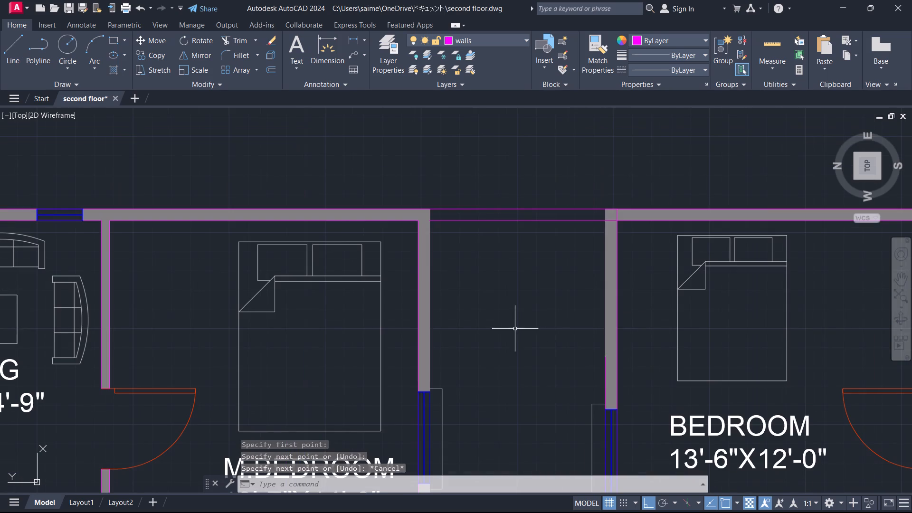
scroll(616, 203, up, 2)
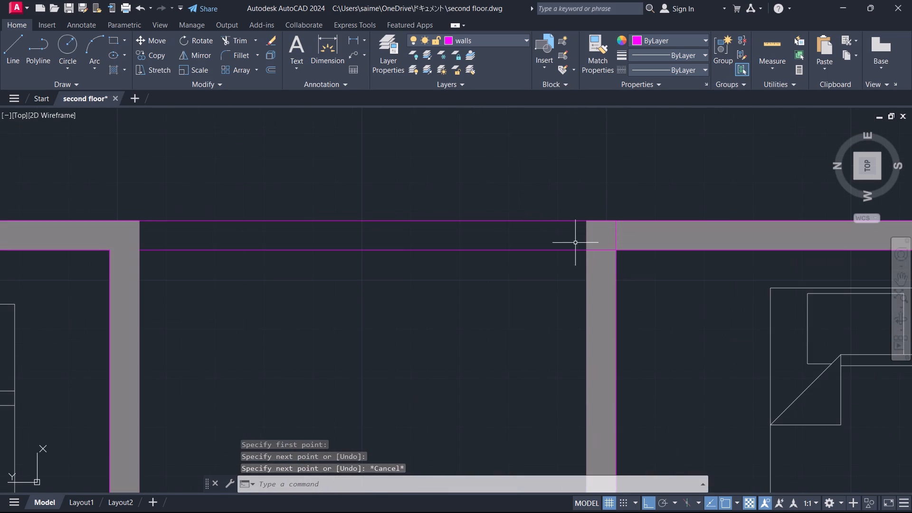
scroll(580, 231, up, 3)
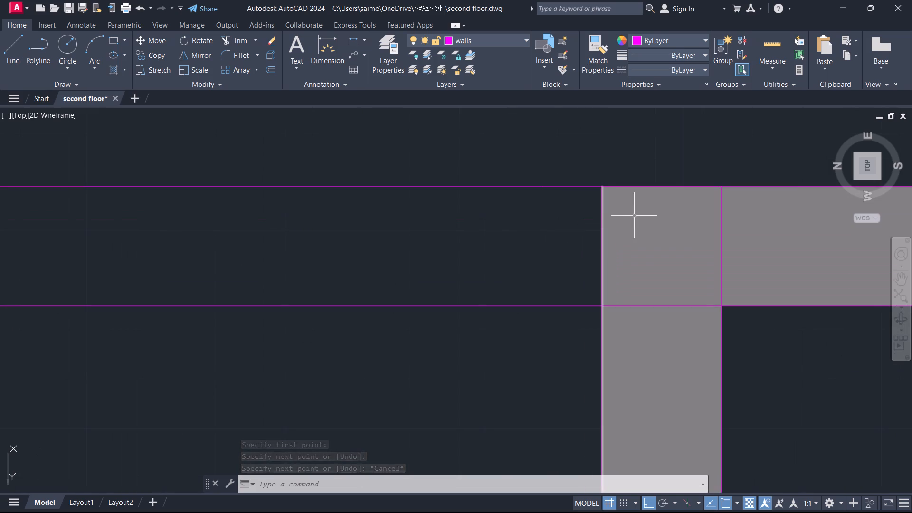
key(l)
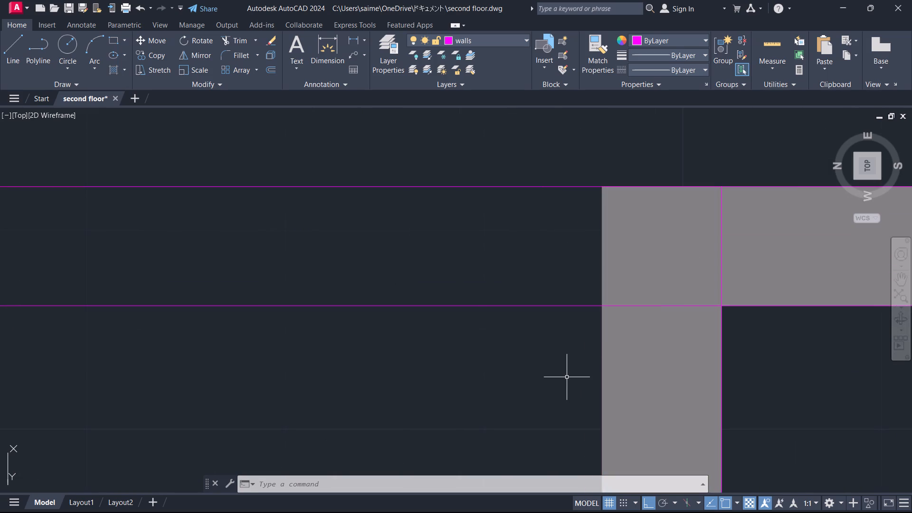
key(Return)
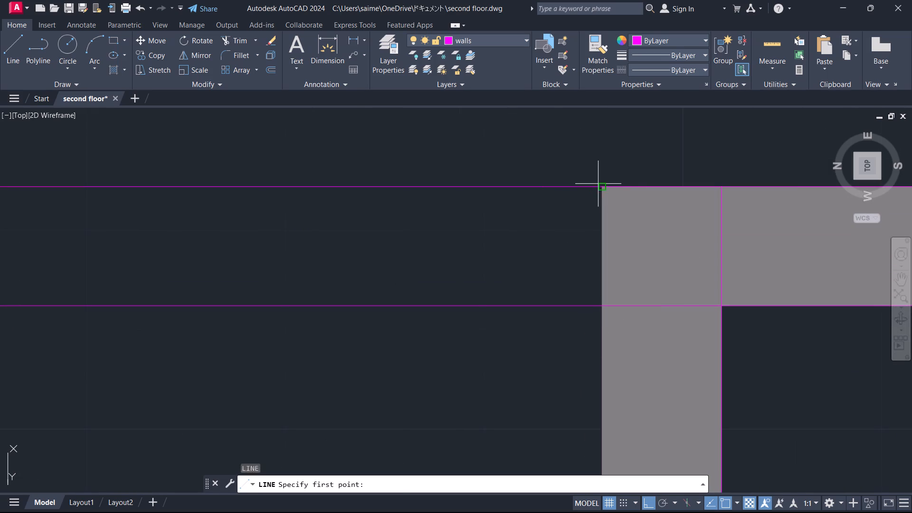
click(600, 185)
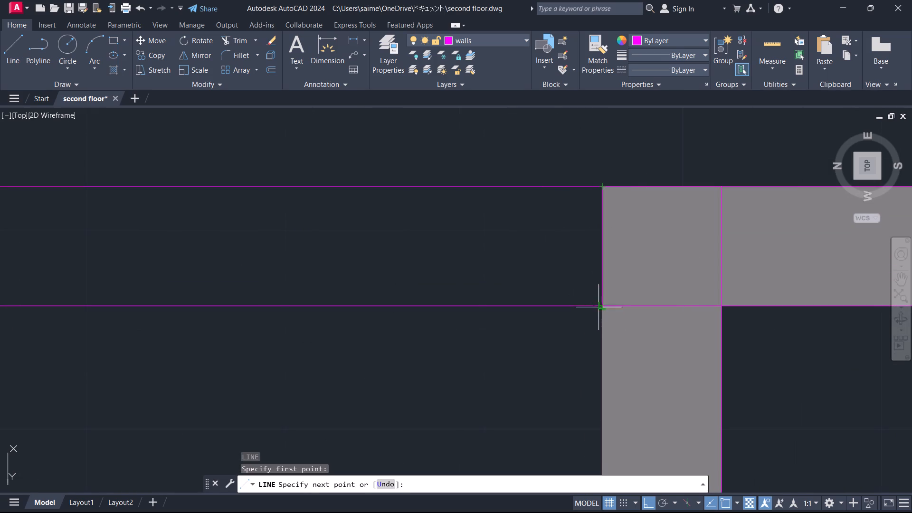
scroll(607, 323, down, 2)
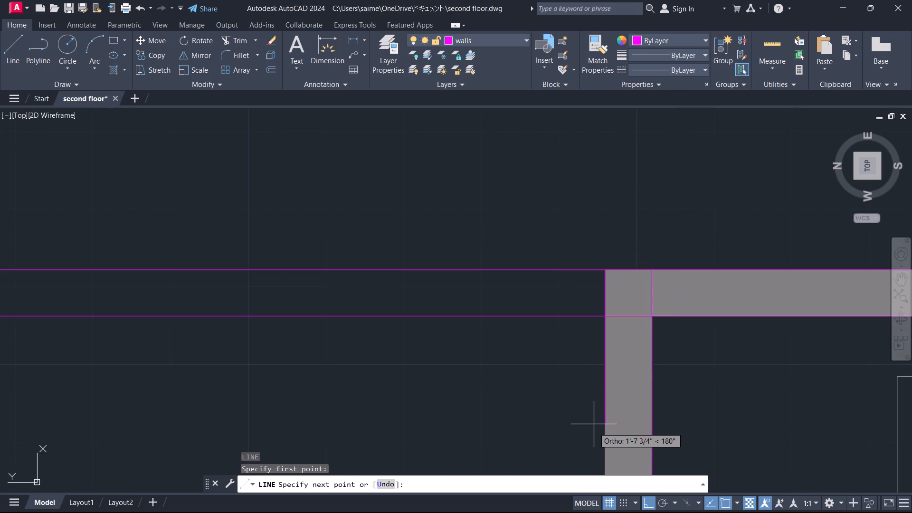
scroll(594, 428, down, 2)
middle_drag(603, 409, 687, 49)
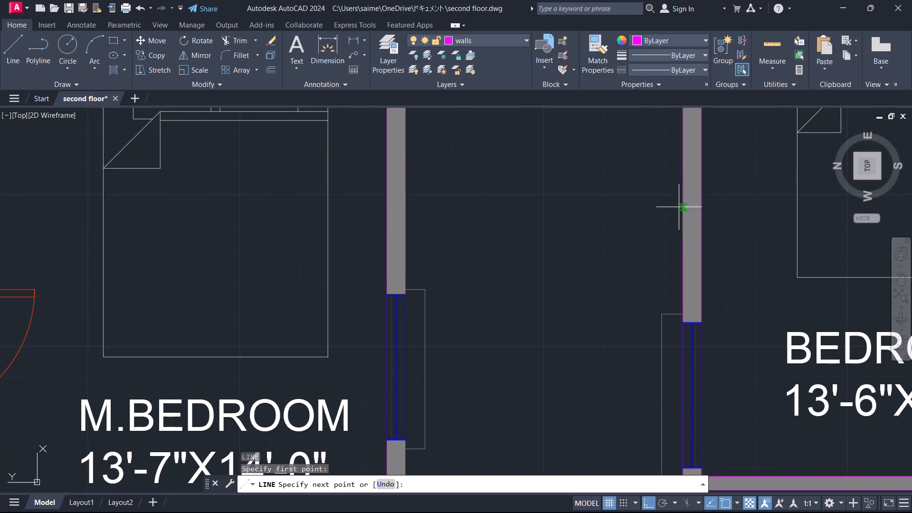
click(682, 239)
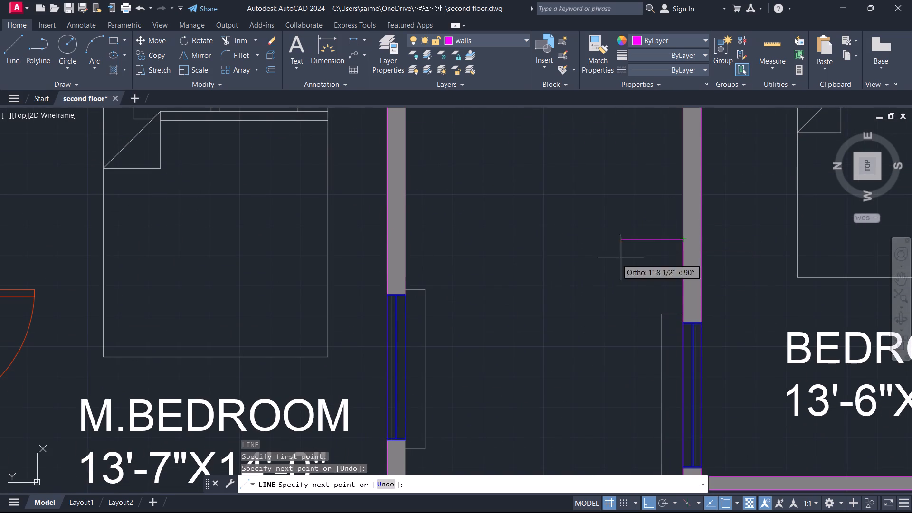
key(Escape)
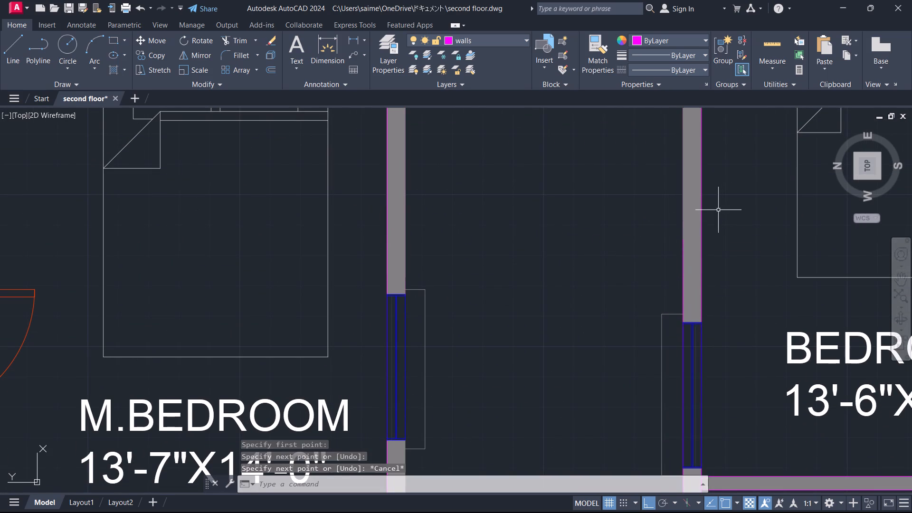
Examine the wall outlines around the shaft opening and check the layout of the whole second floor plan.
middle_drag(725, 205, 558, 380)
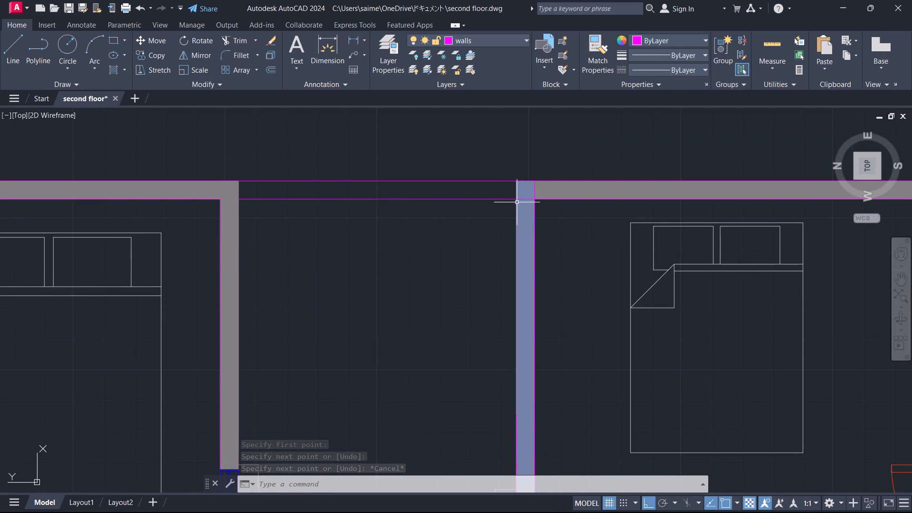
scroll(517, 194, up, 2)
scroll(517, 194, down, 3)
scroll(551, 162, down, 1)
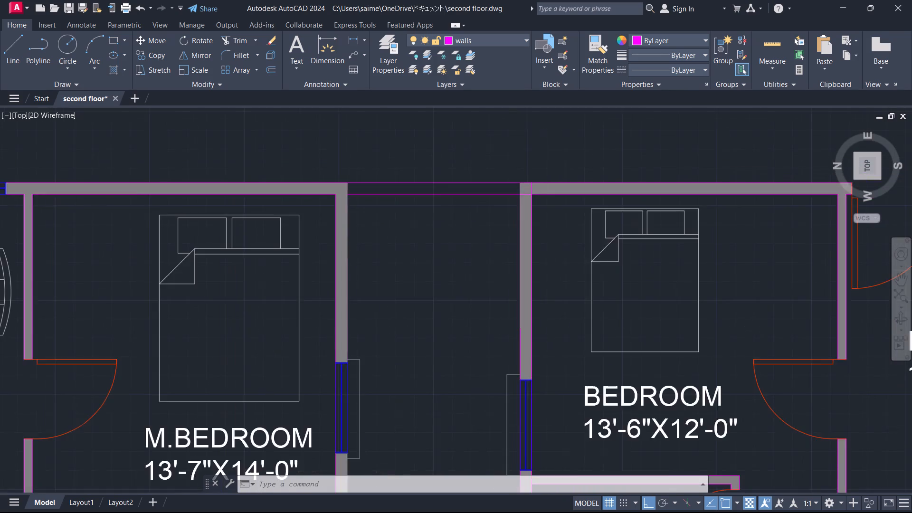
scroll(551, 162, down, 2)
scroll(522, 199, down, 1)
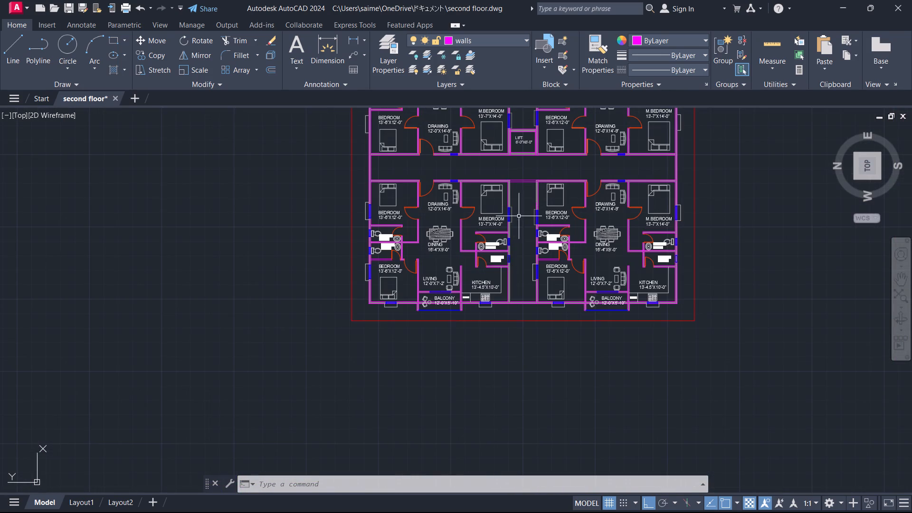
middle_drag(519, 216, 434, 322)
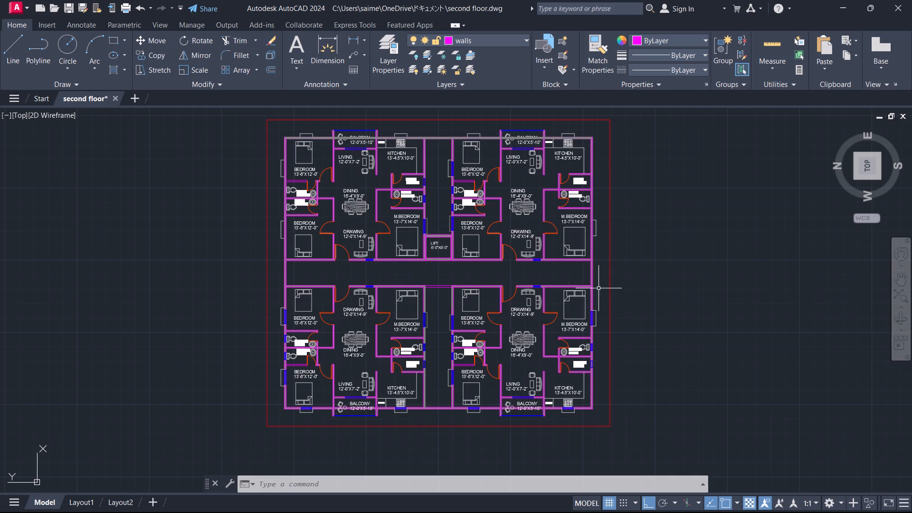
middle_drag(543, 272, 535, 297)
middle_click(535, 297)
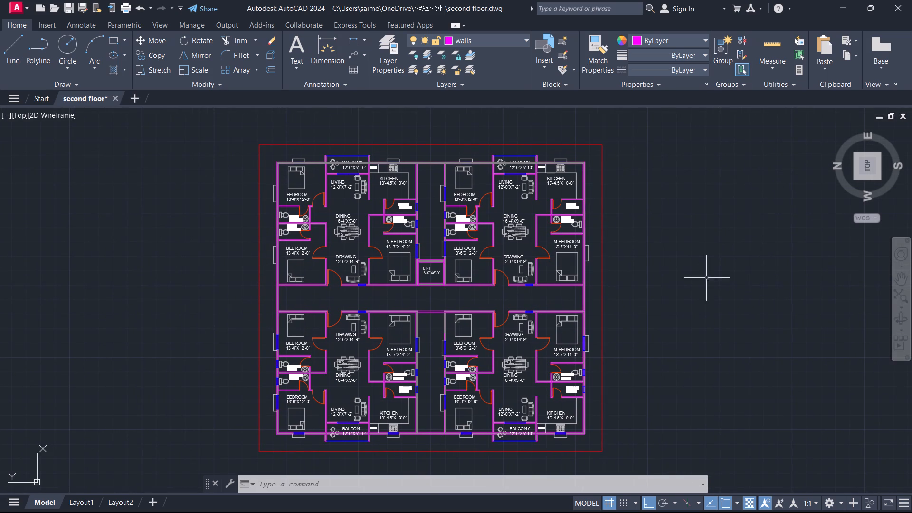
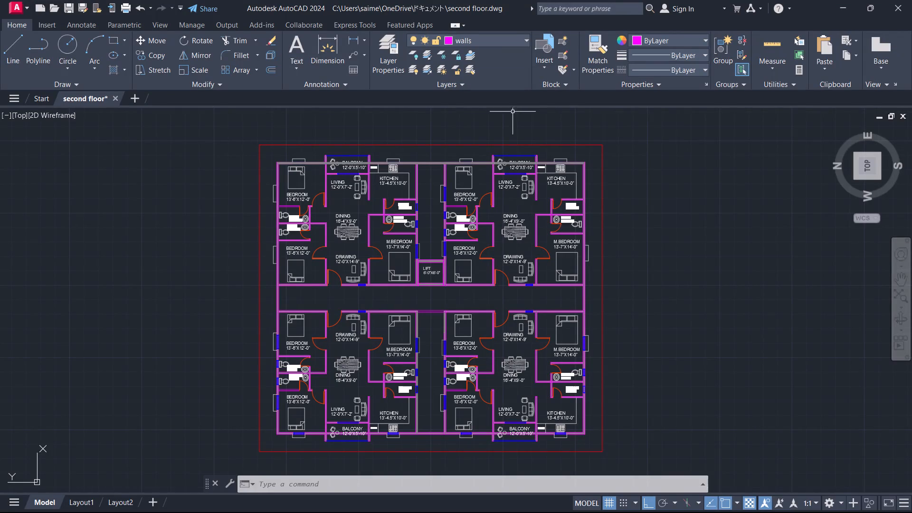
Erase the solid hatch strip running along the upper outer wall and across the BALCONY openings of the upper units.
scroll(514, 154, up, 4)
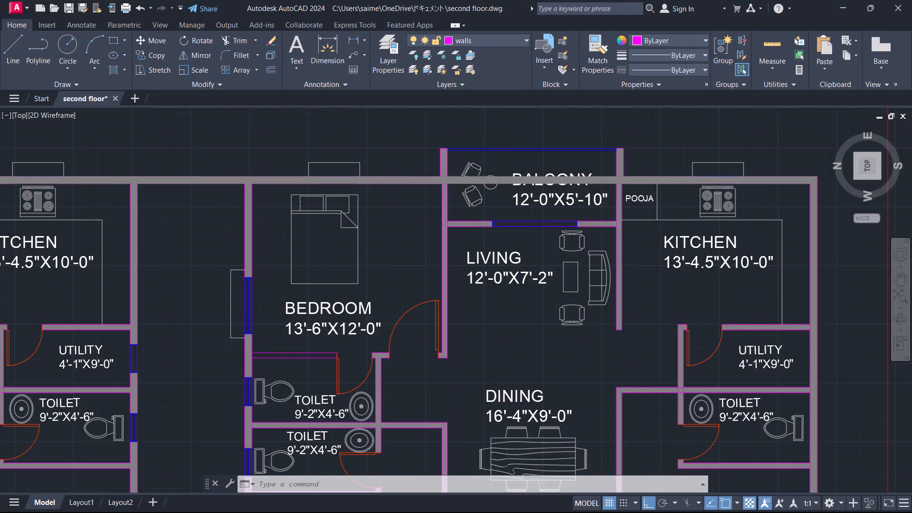
click(522, 187)
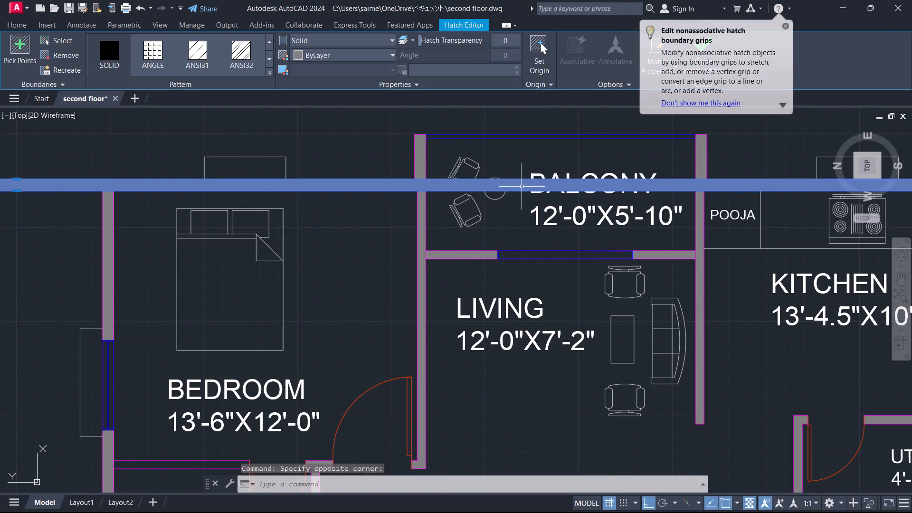
key(e)
key(Return)
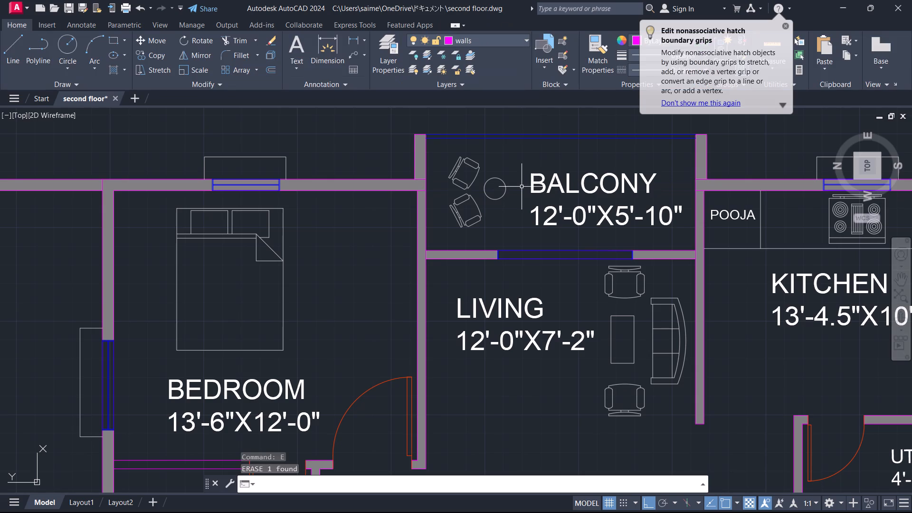
Erase the solid hatch strip running along the lower outer wall and across the BALCONY of the mirrored lower units.
scroll(522, 187, down, 3)
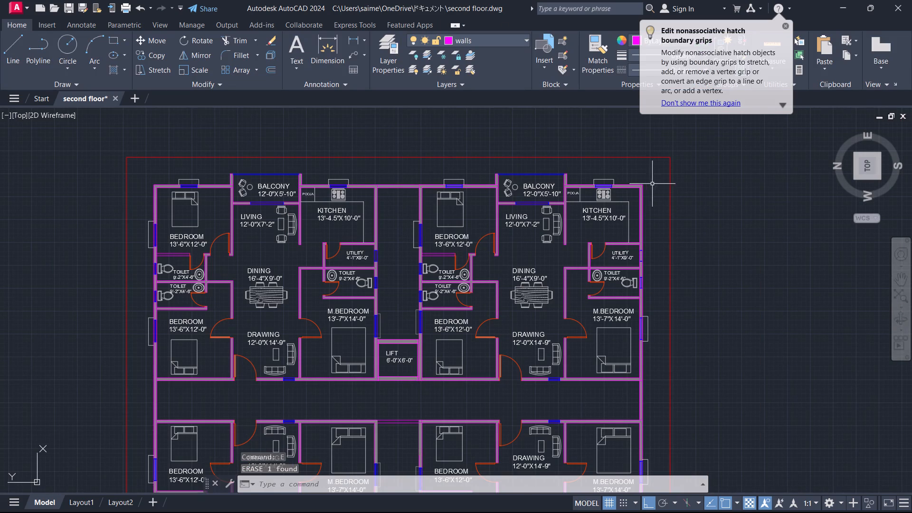
middle_drag(347, 407, 400, 329)
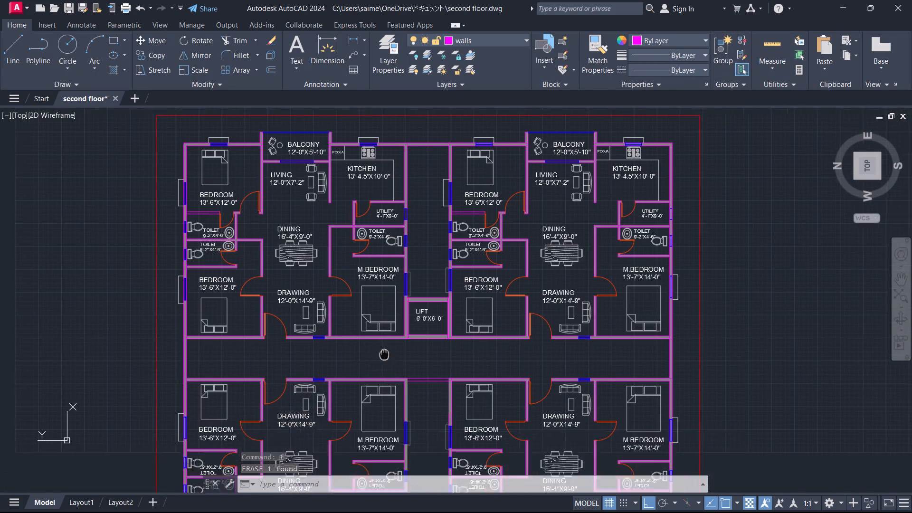
middle_drag(400, 329, 495, 178)
scroll(407, 385, up, 3)
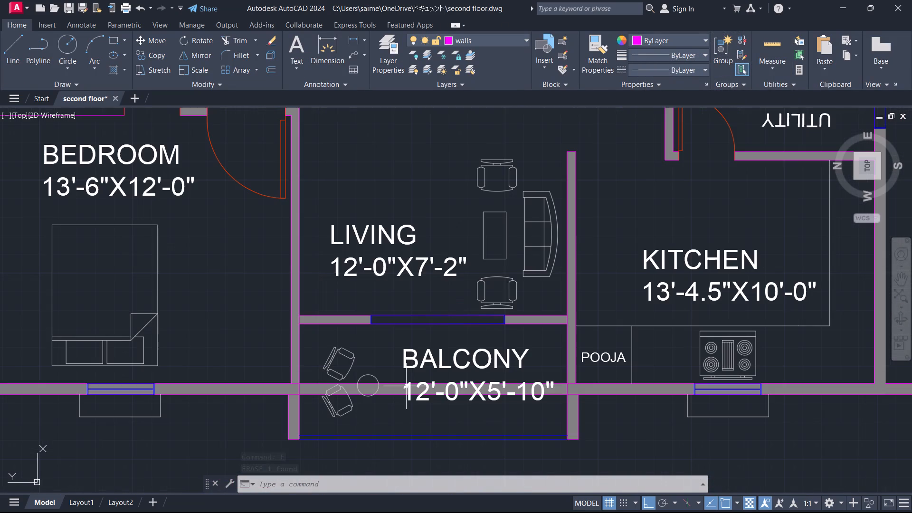
click(400, 389)
click(399, 389)
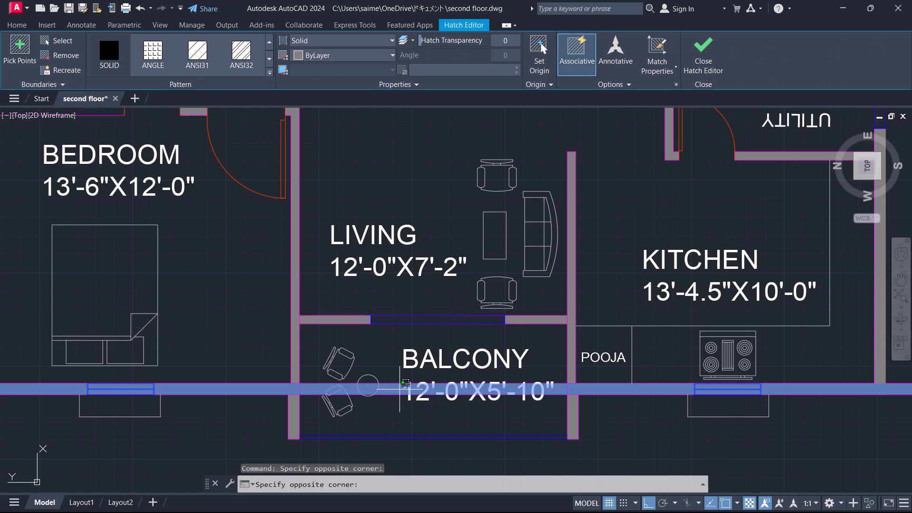
key(e)
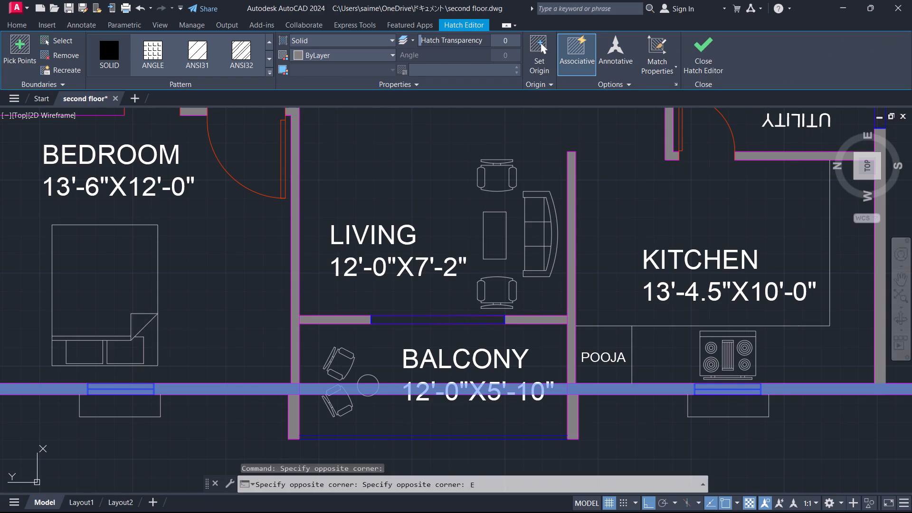
key(Return)
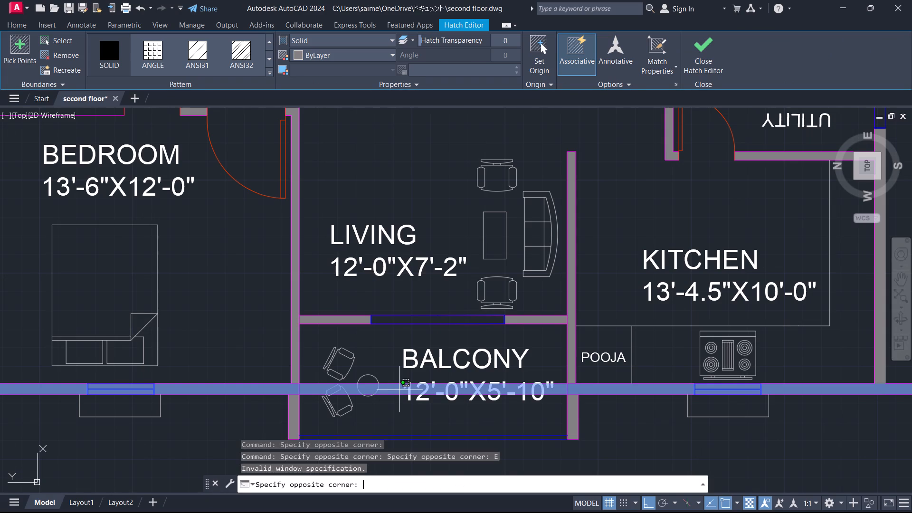
click(389, 397)
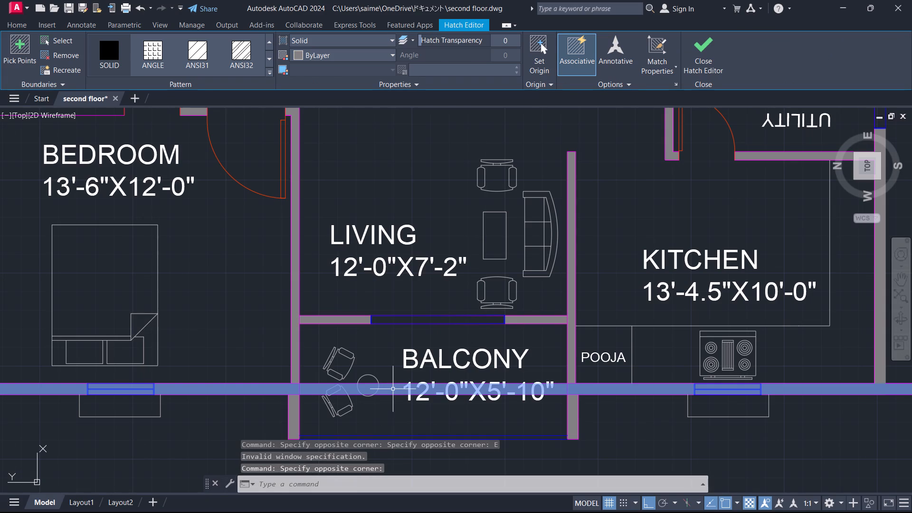
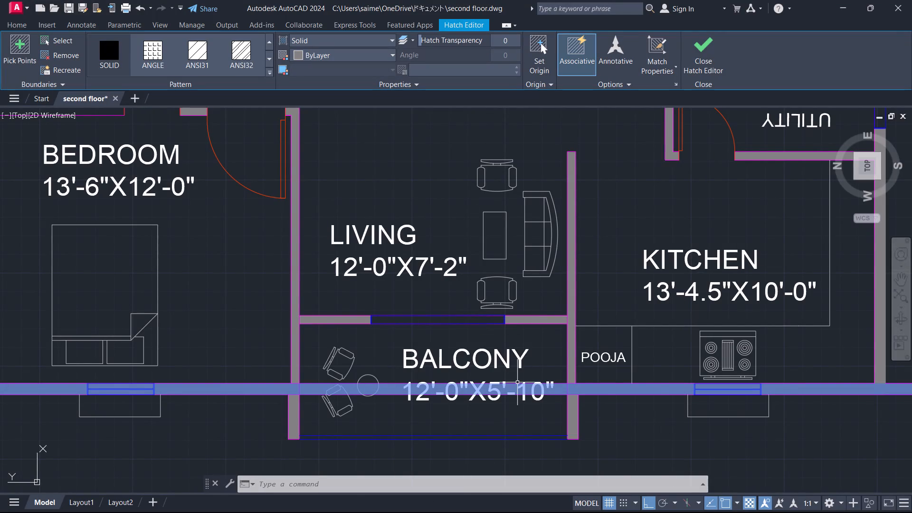
Erase the selected solid hatch strip along the lower outer wall that crosses the lower-left unit's BALCONY.
key(e)
key(Return)
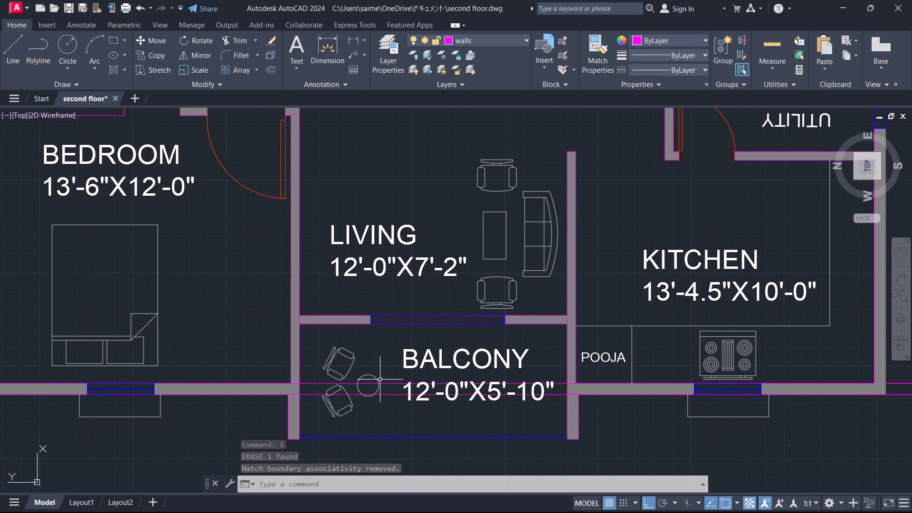
Trim the two outer wall lines where they cross the chairs and round table in the lower-left unit's BALCONY.
text(TR)
key(Return)
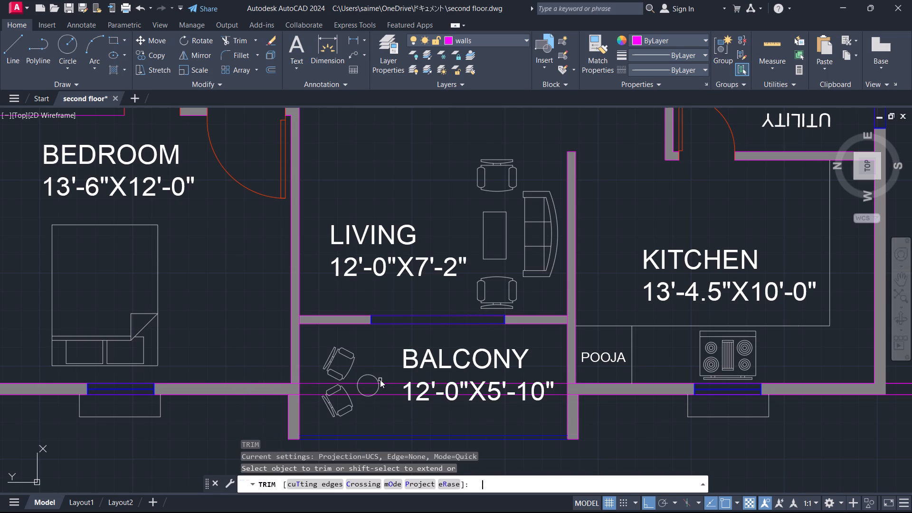
click(396, 376)
click(390, 414)
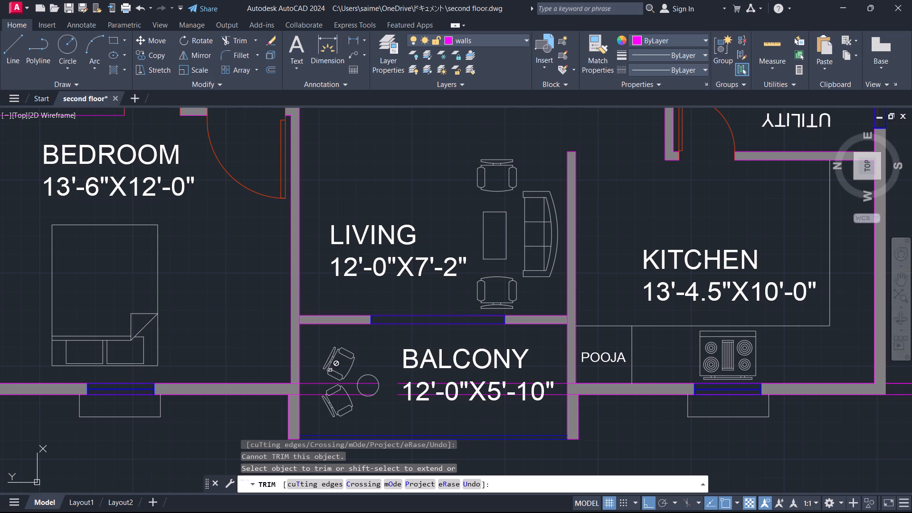
click(317, 378)
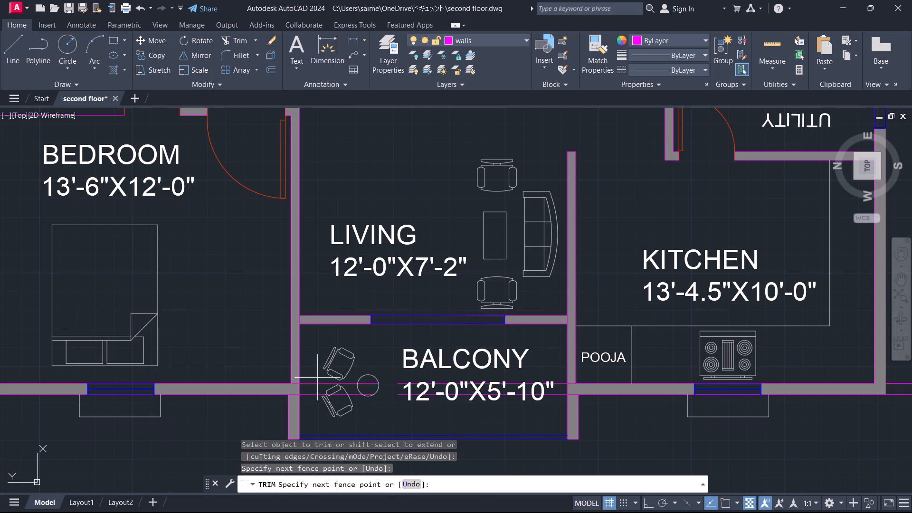
click(312, 404)
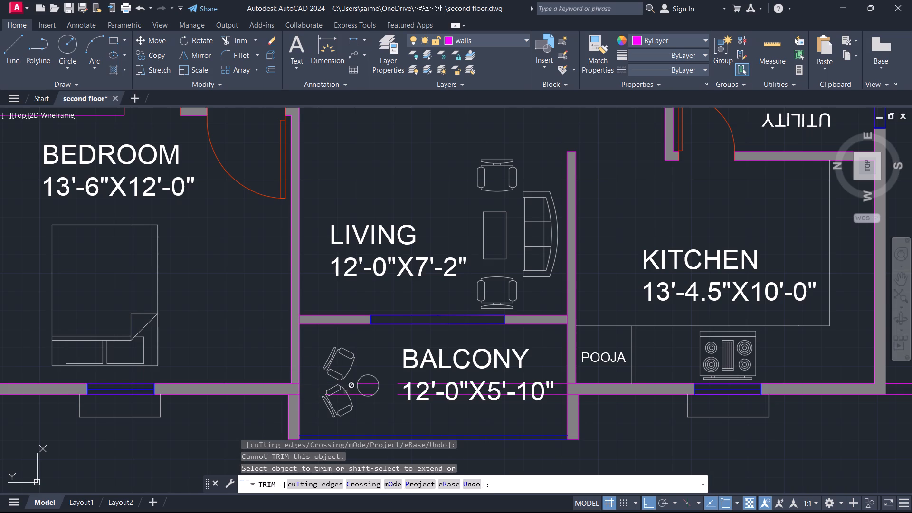
click(341, 395)
scroll(334, 394, up, 2)
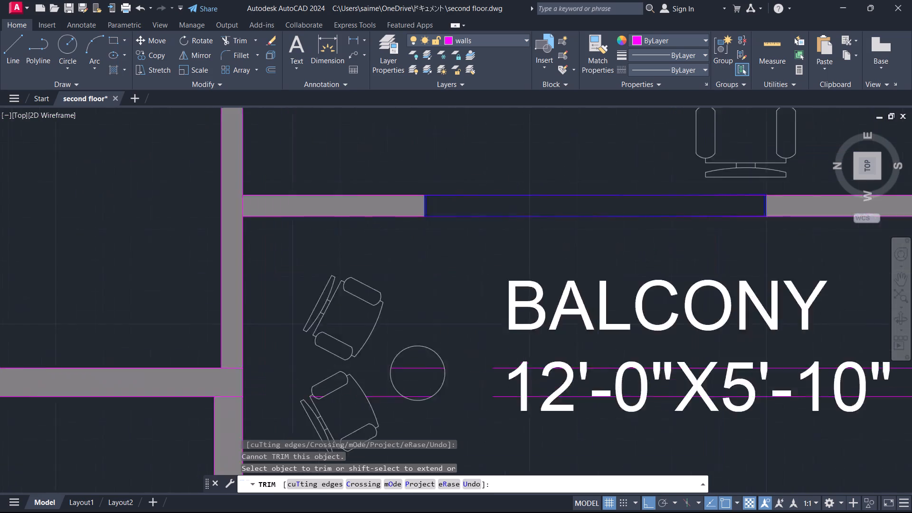
scroll(334, 394, up, 2)
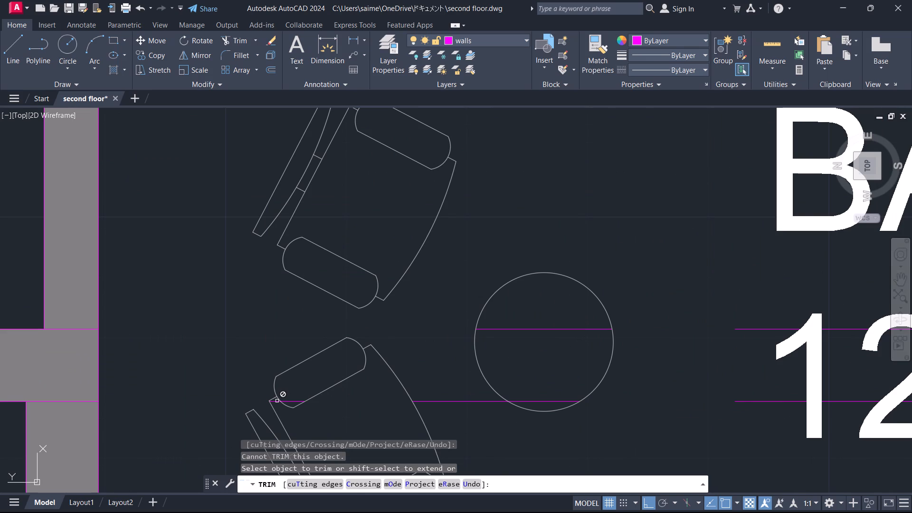
click(277, 401)
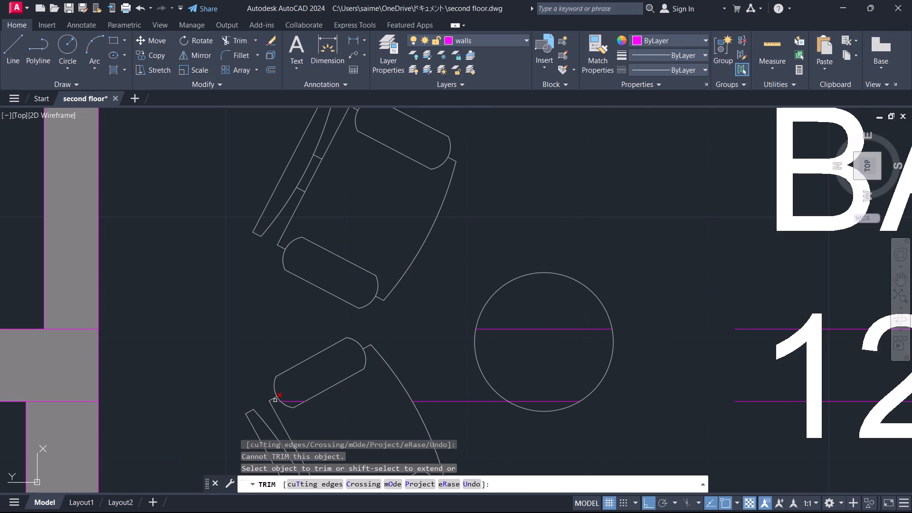
click(275, 400)
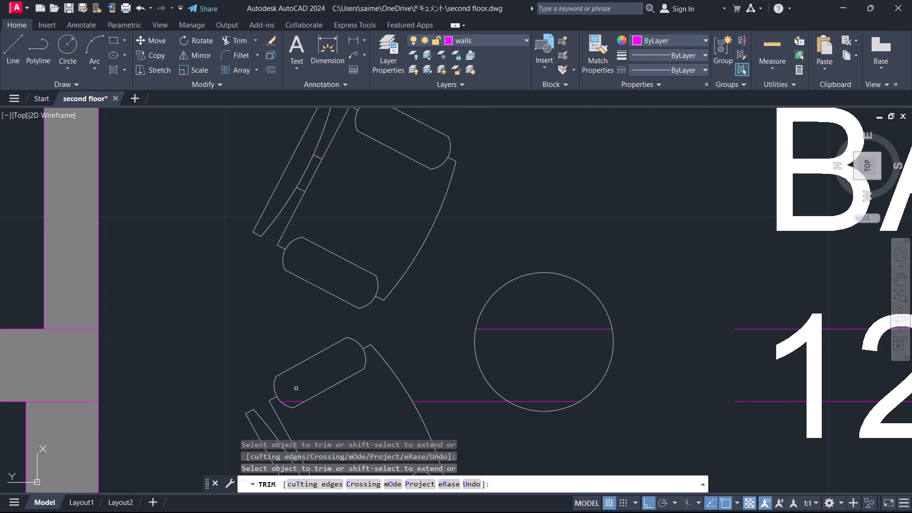
scroll(290, 409, up, 1)
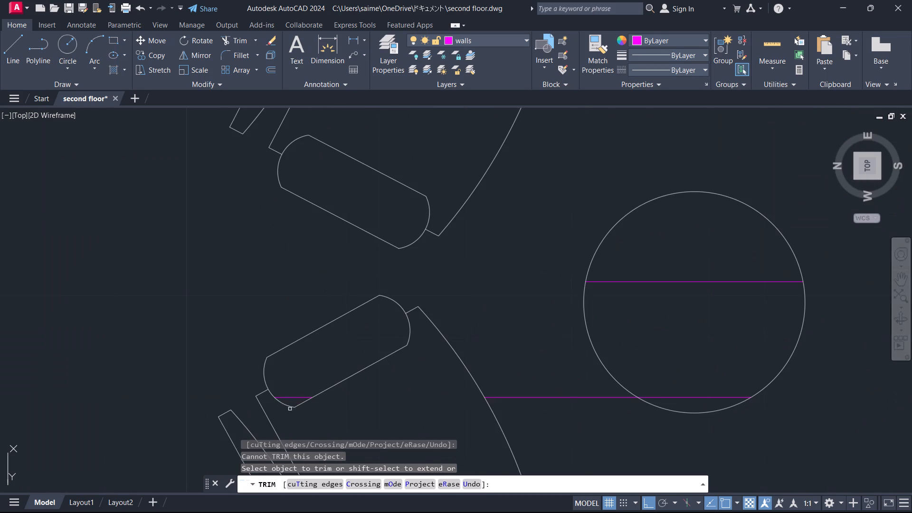
click(295, 397)
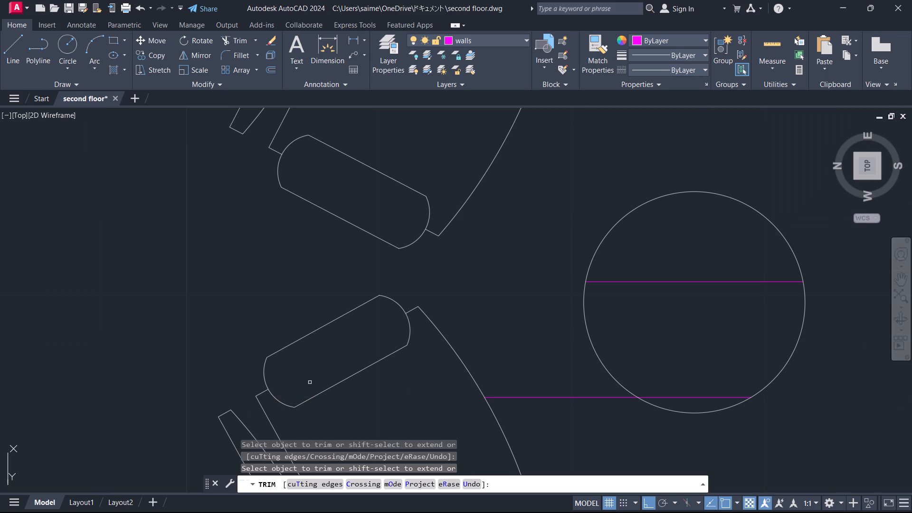
scroll(323, 351, down, 1)
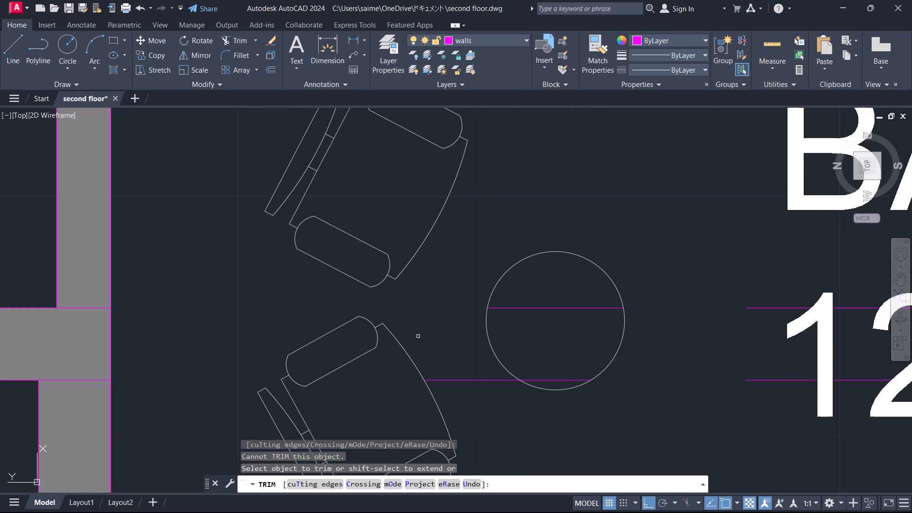
click(469, 381)
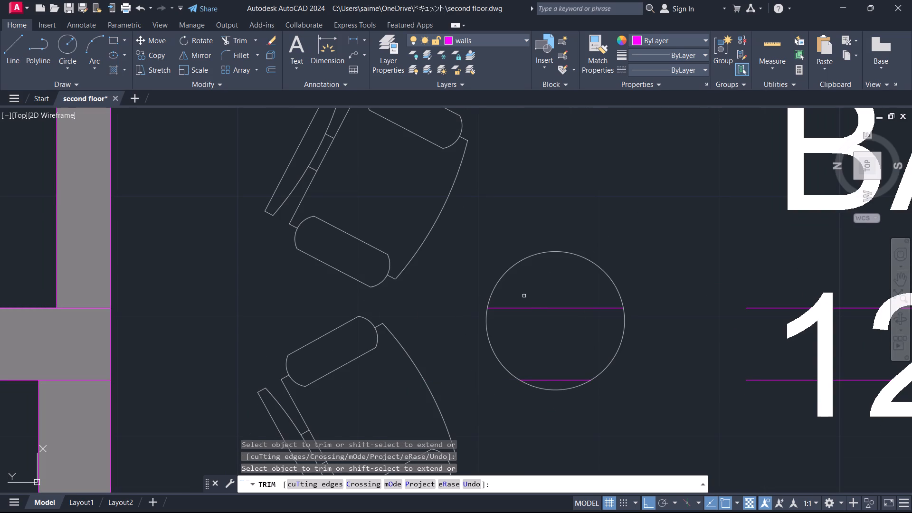
click(542, 297)
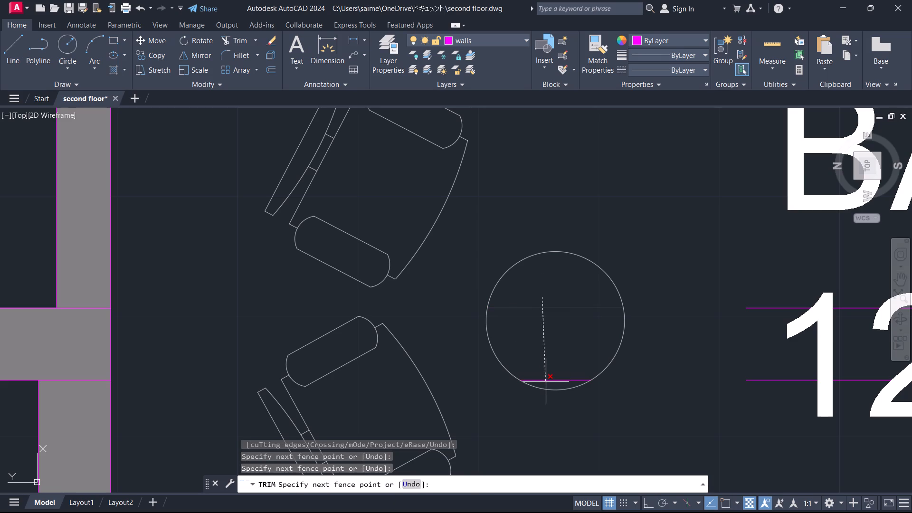
click(546, 382)
Trim the remaining wall line pieces through the 12'-0"X5'-10" label up to the wall beside POOJA.
scroll(433, 333, down, 2)
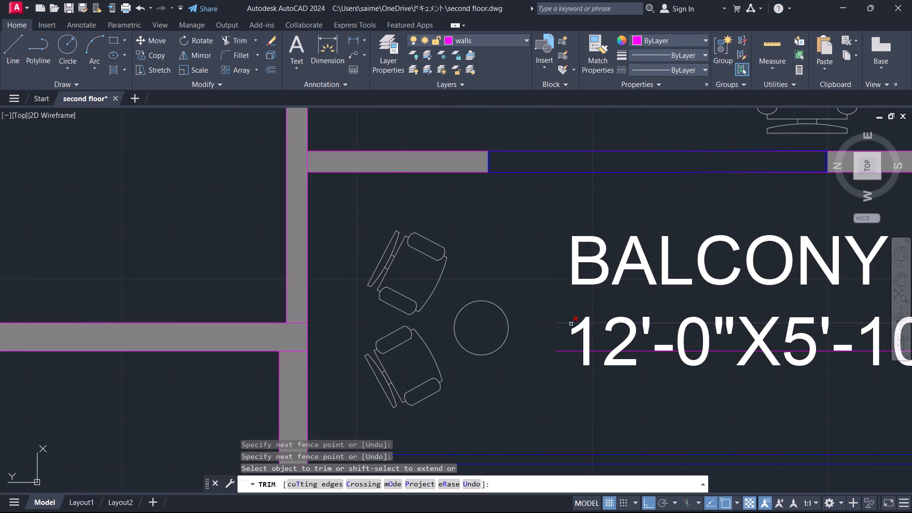
click(571, 324)
click(567, 351)
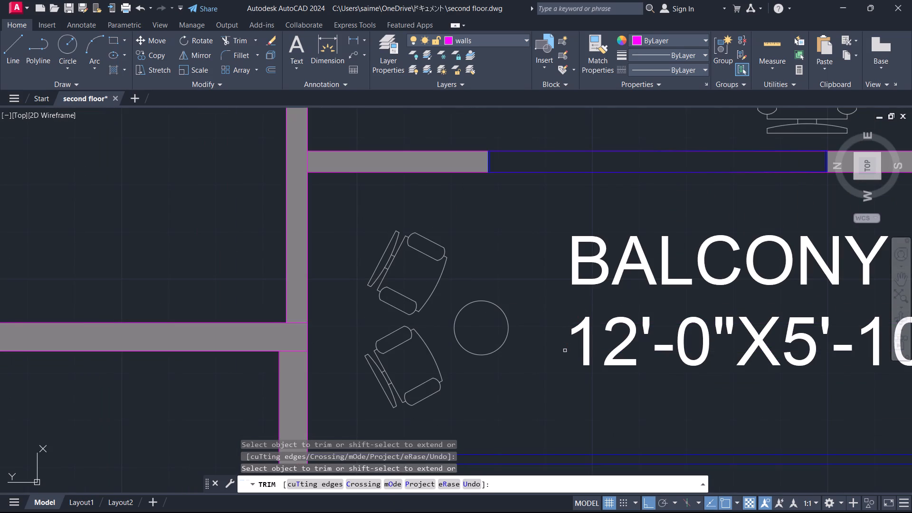
scroll(497, 320, down, 2)
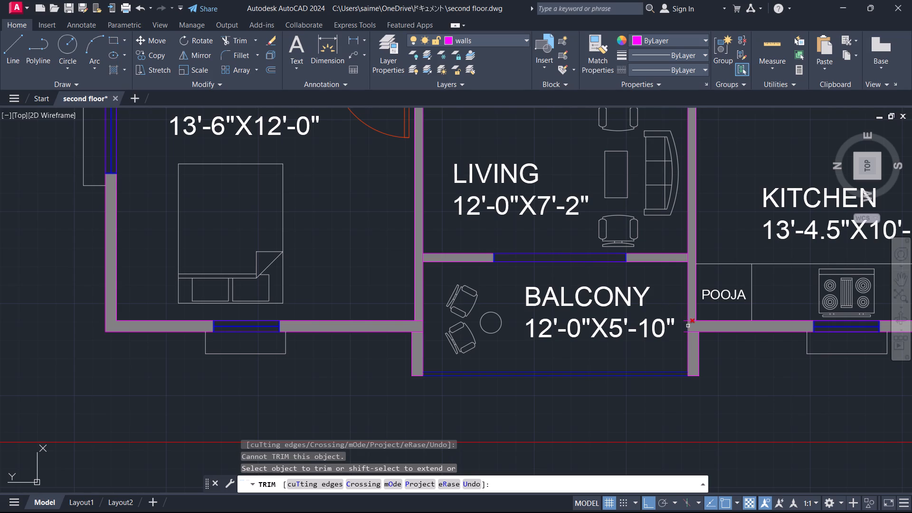
scroll(684, 325, up, 2)
click(683, 316)
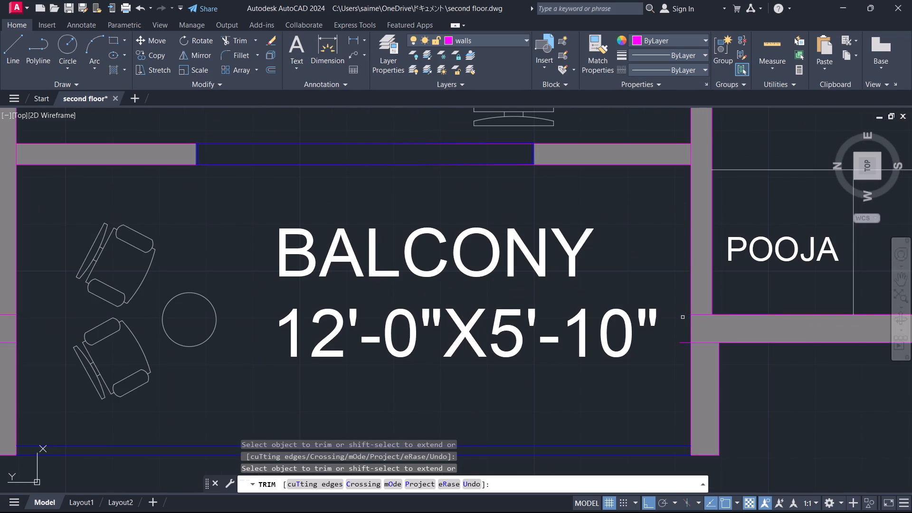
click(683, 342)
Review the lower units and the whole floor plan for wall lines still crossing balconies or the gaps between units.
scroll(537, 273, down, 1)
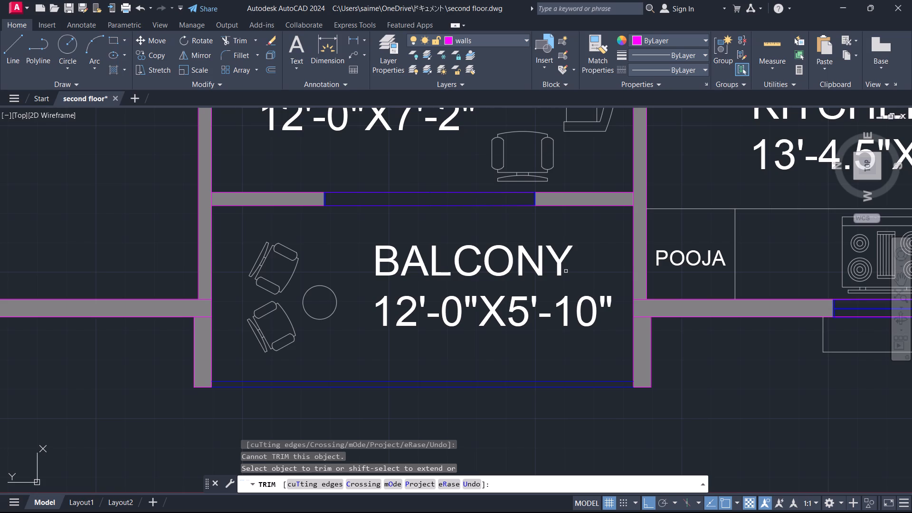
scroll(407, 266, down, 1)
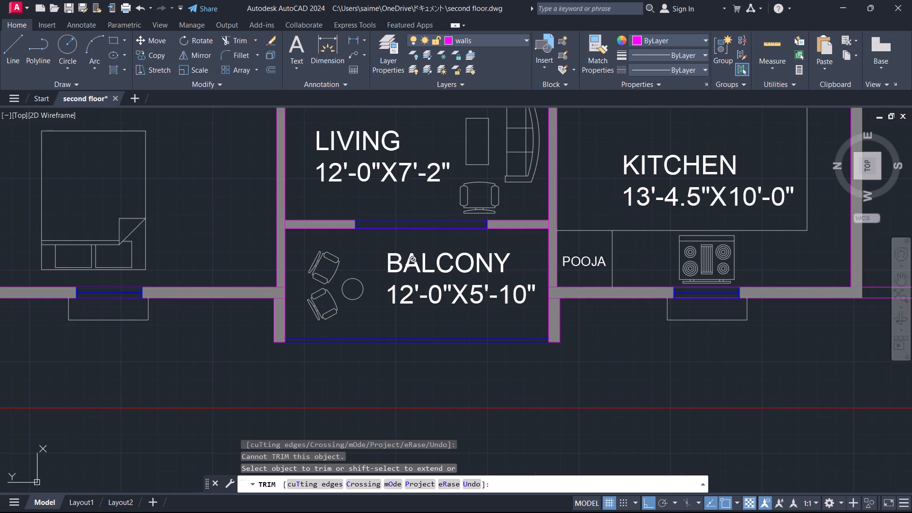
scroll(460, 285, down, 1)
scroll(304, 331, down, 1)
middle_drag(304, 331, 181, 421)
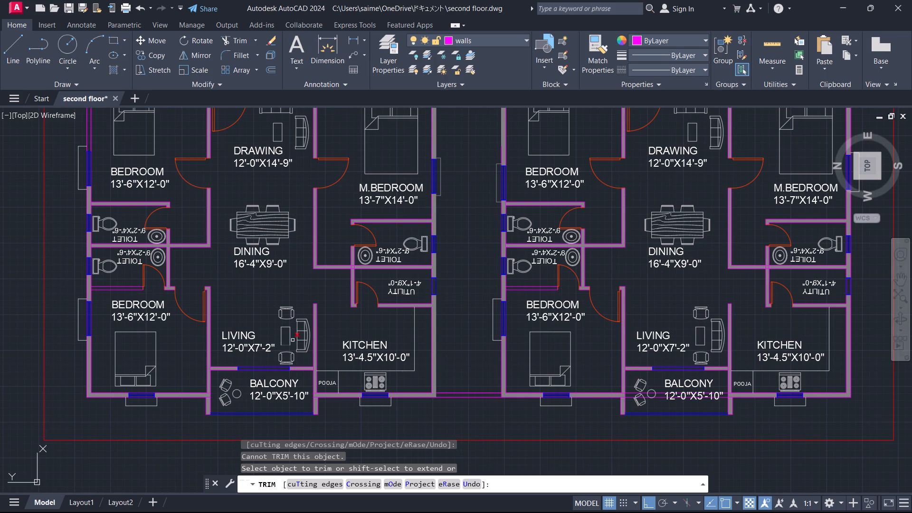
scroll(347, 334, down, 1)
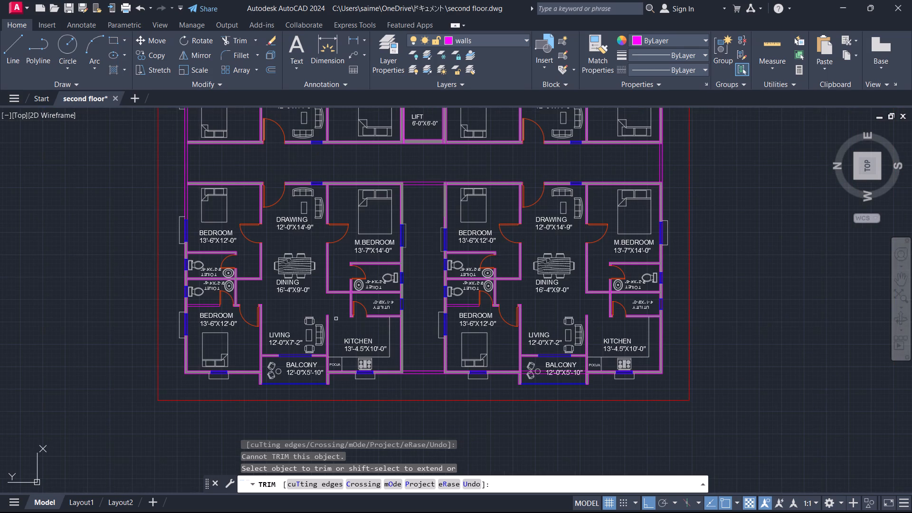
middle_drag(307, 306, 303, 312)
middle_drag(303, 312, 271, 359)
scroll(271, 359, down, 1)
middle_click(271, 359)
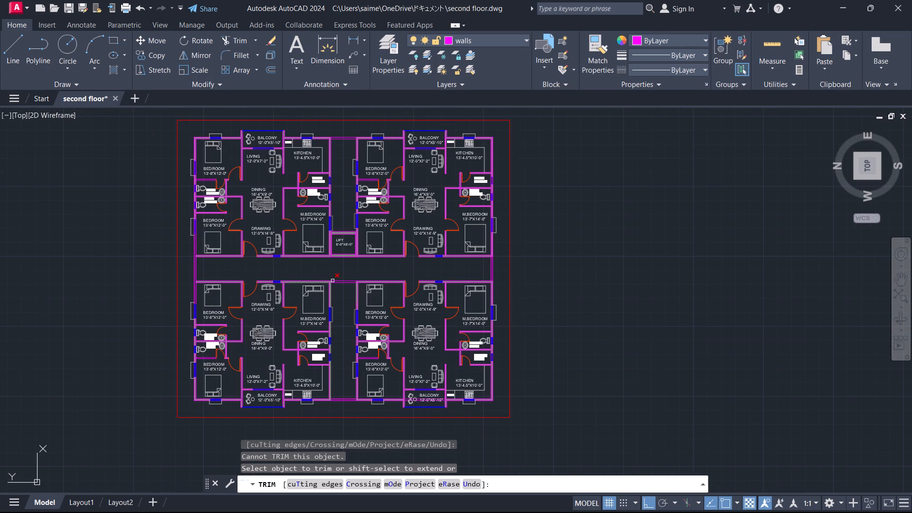
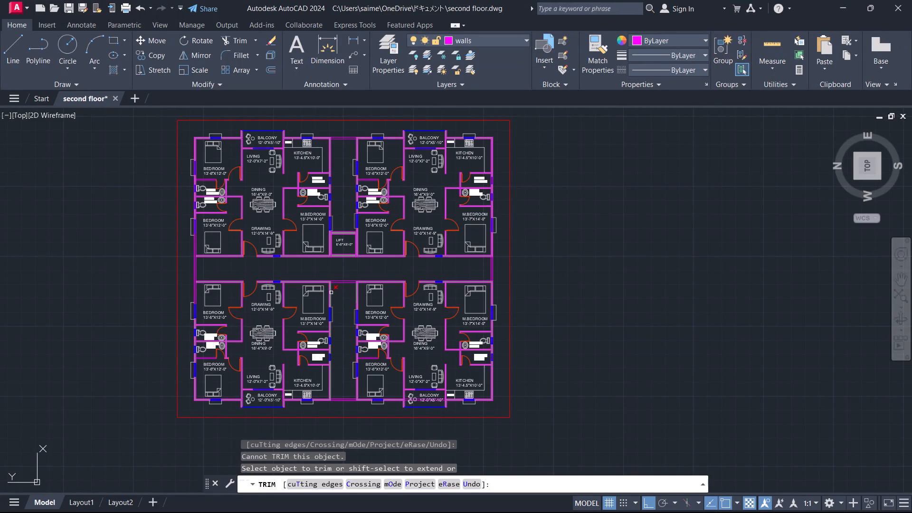
Review the lower units' toilets, balconies and the whole floor plan after trimming, and end the Trim command.
scroll(183, 351, up, 4)
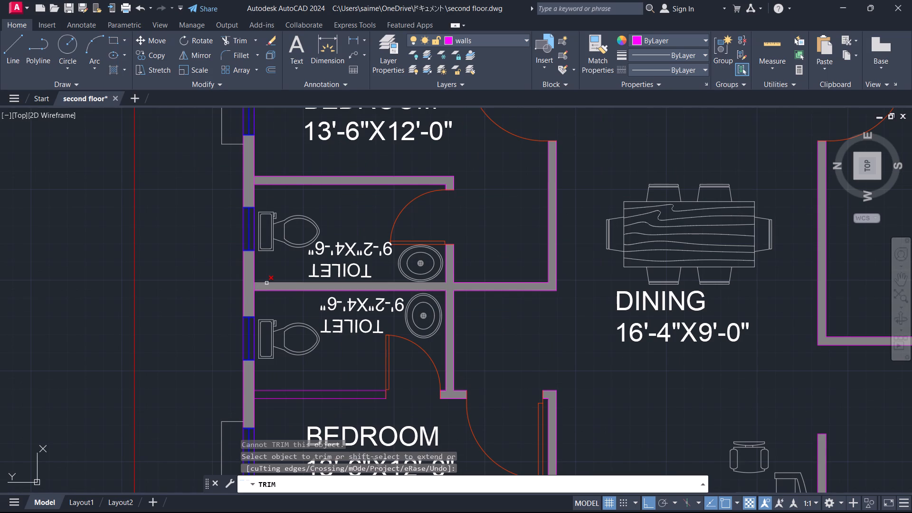
scroll(405, 283, down, 1)
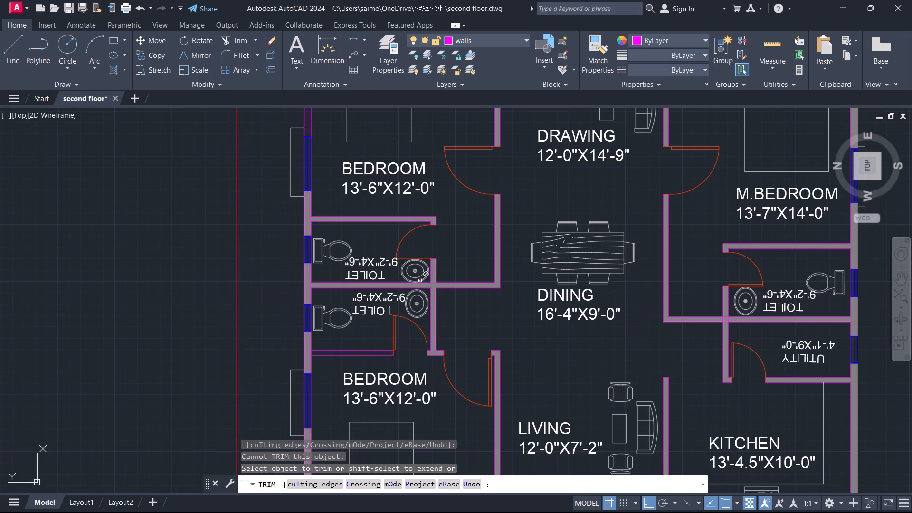
scroll(505, 266, down, 1)
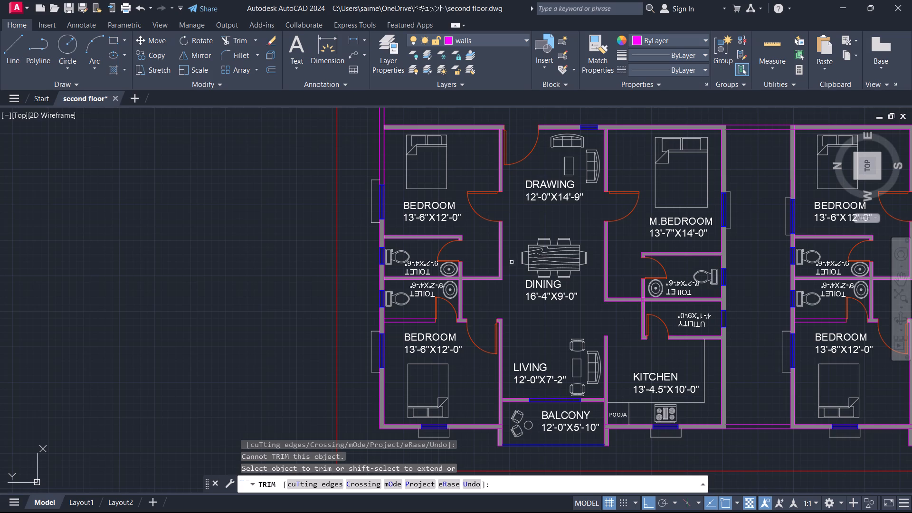
scroll(519, 256, down, 1)
middle_drag(545, 239, 399, 254)
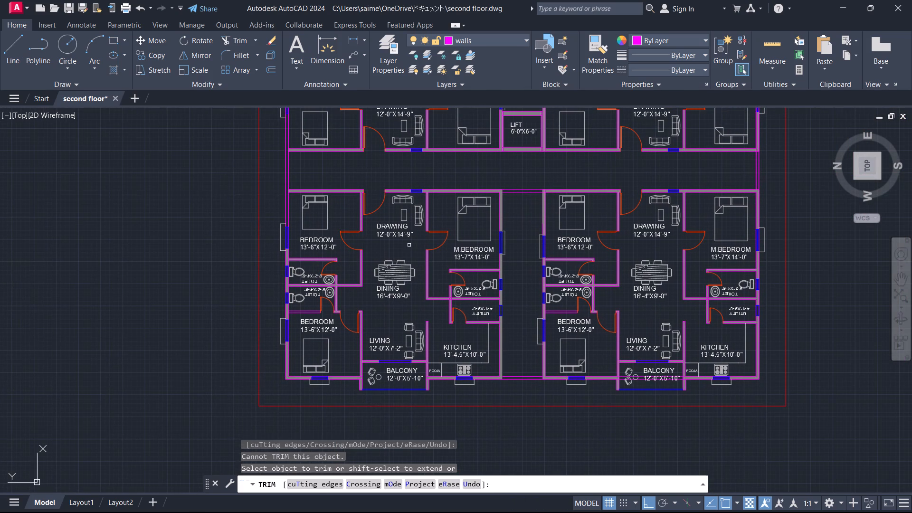
scroll(409, 245, down, 1)
middle_drag(409, 245, 383, 290)
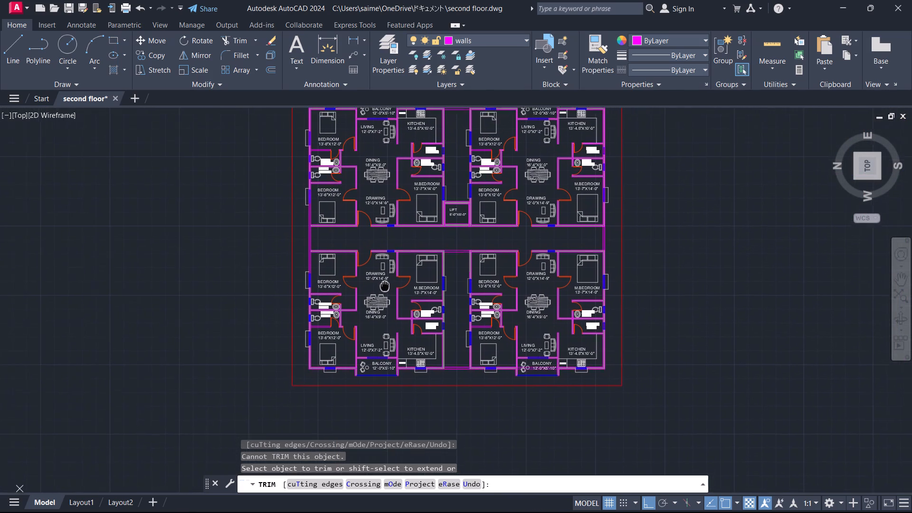
middle_drag(383, 290, 382, 294)
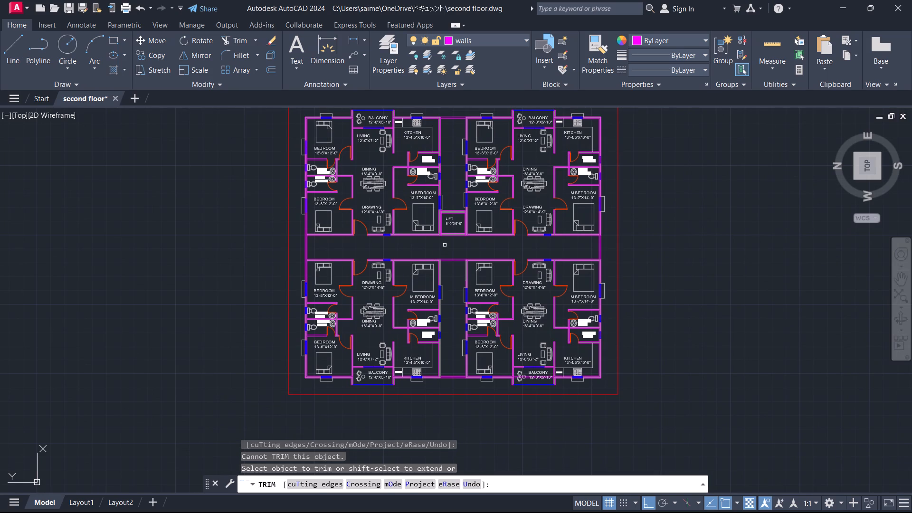
scroll(440, 245, down, 1)
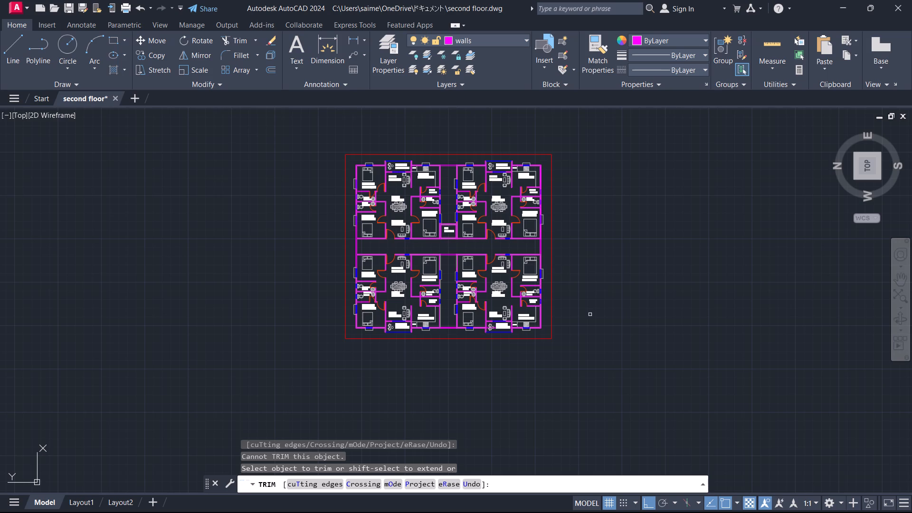
key(Return)
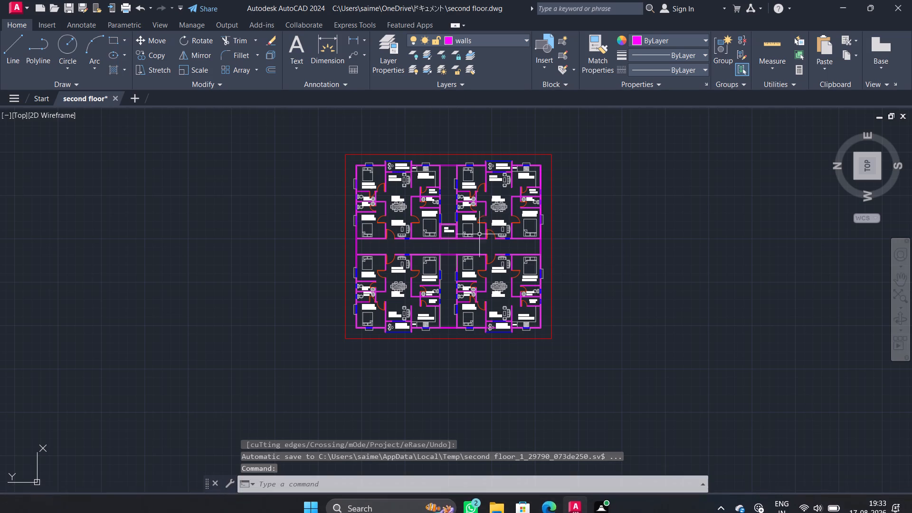
Draw a line along the inner face of the outer wall closing the corridor, between the upper-right and lower-right units.
scroll(541, 220, up, 2)
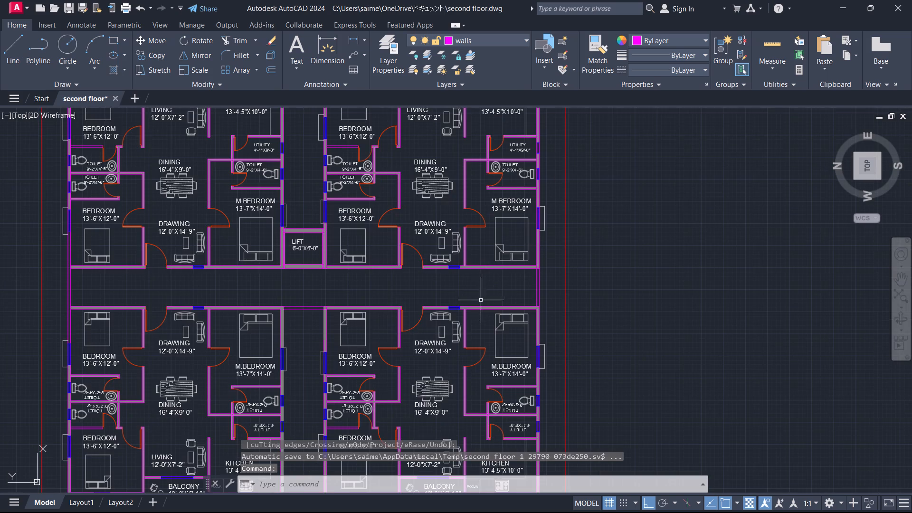
scroll(492, 292, up, 2)
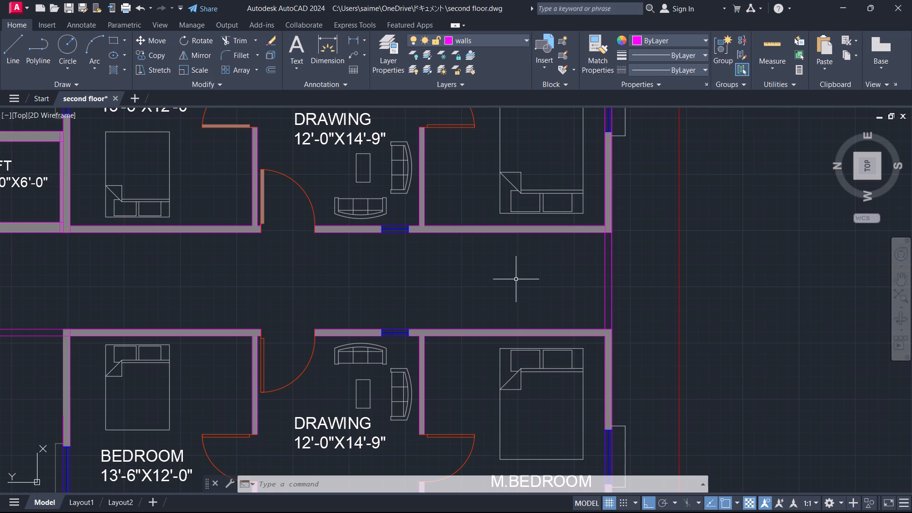
click(604, 260)
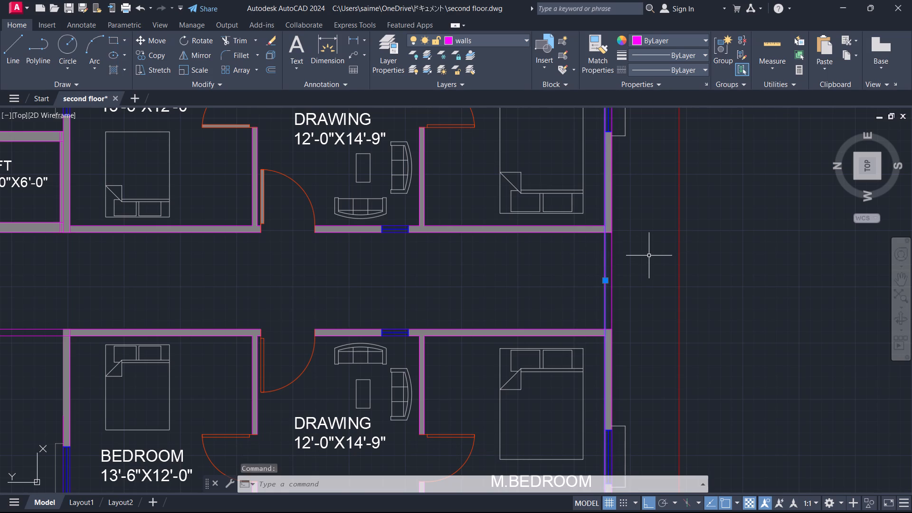
key(Escape)
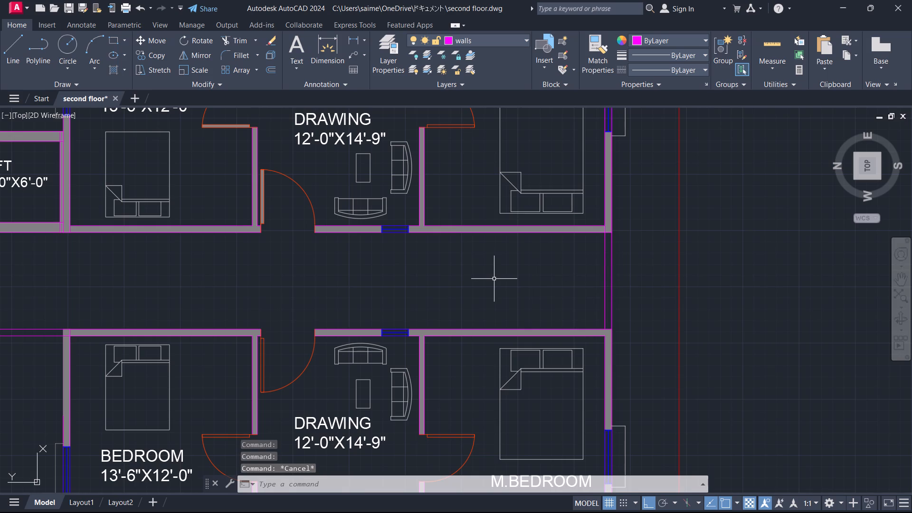
key(l)
key(Return)
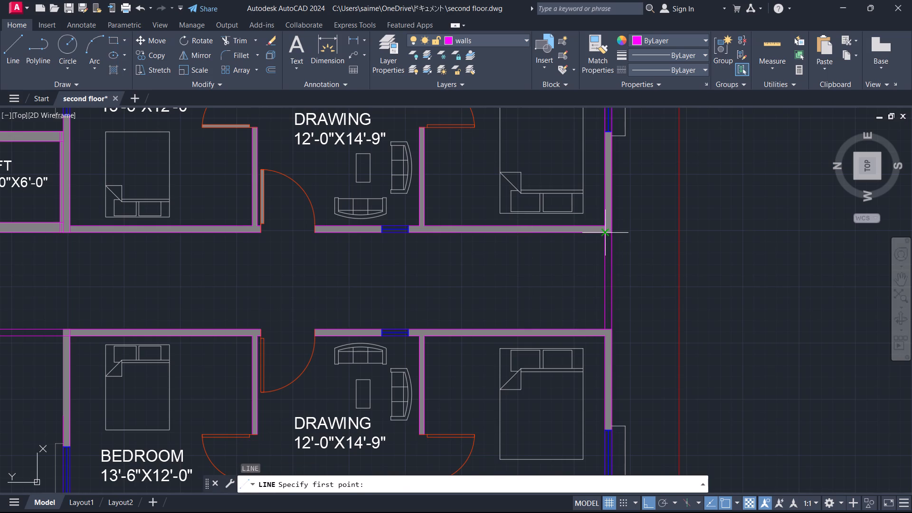
click(605, 234)
click(605, 326)
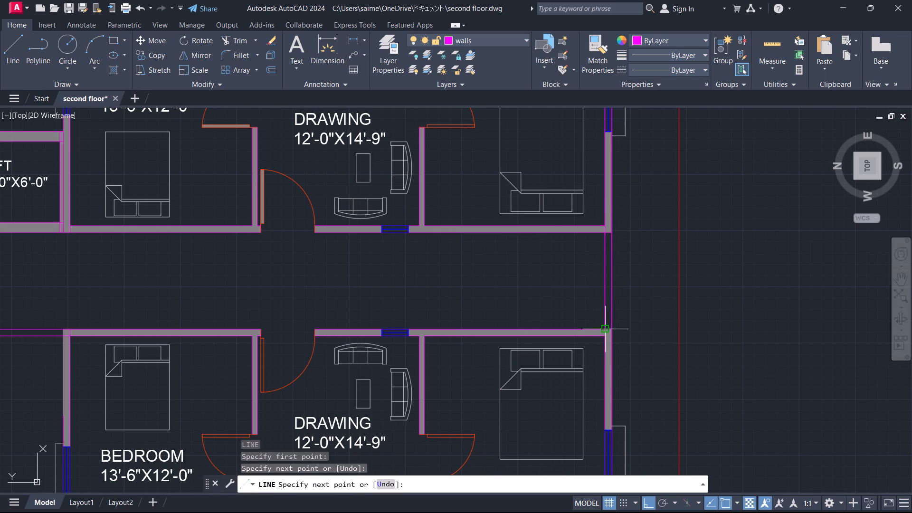
key(Escape)
Offset the line at the corridor's closed end 3' inward into the corridor.
click(604, 291)
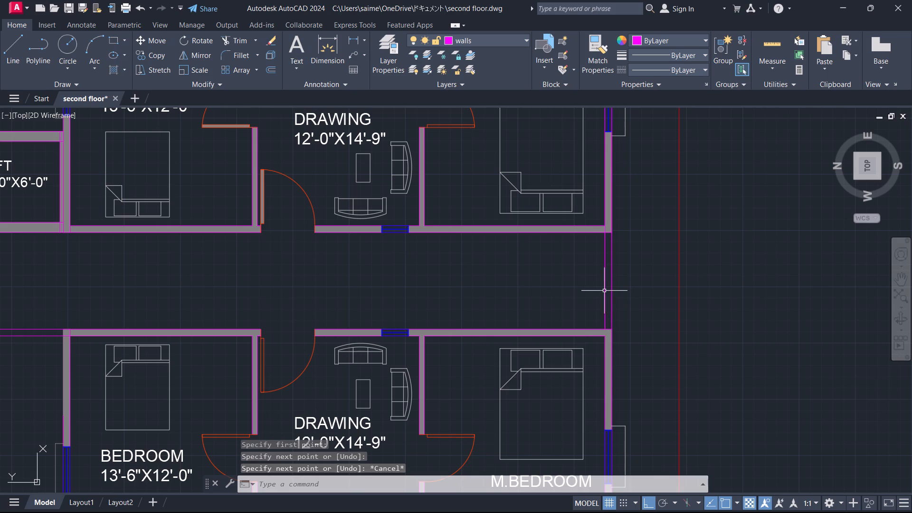
key(o)
key(Return)
click(604, 291)
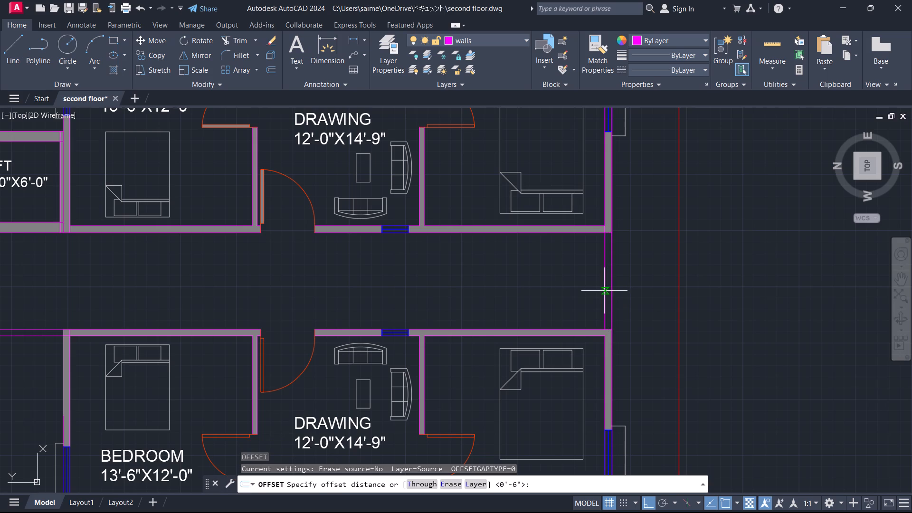
click(601, 284)
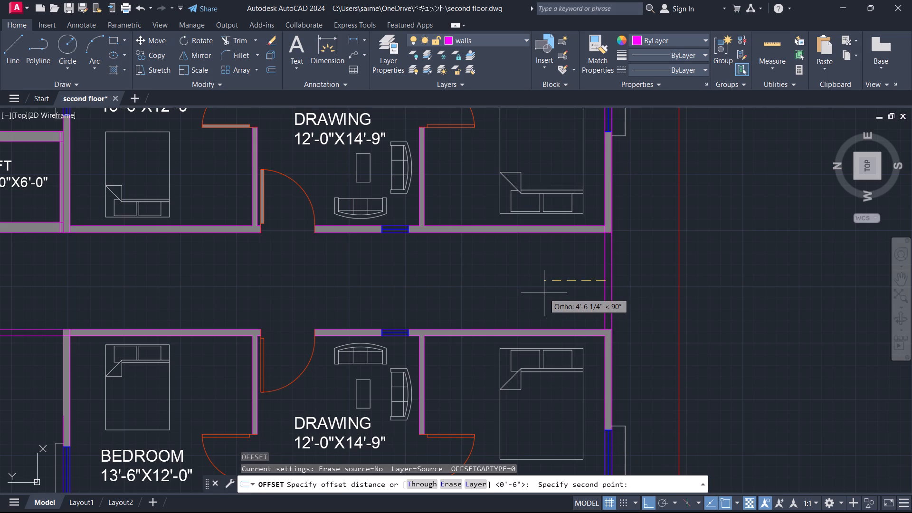
text(3')
key(Return)
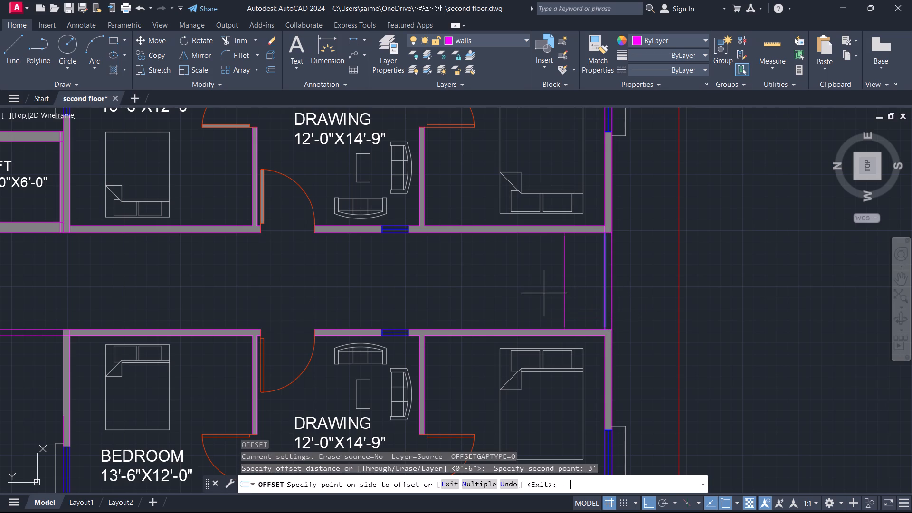
click(544, 293)
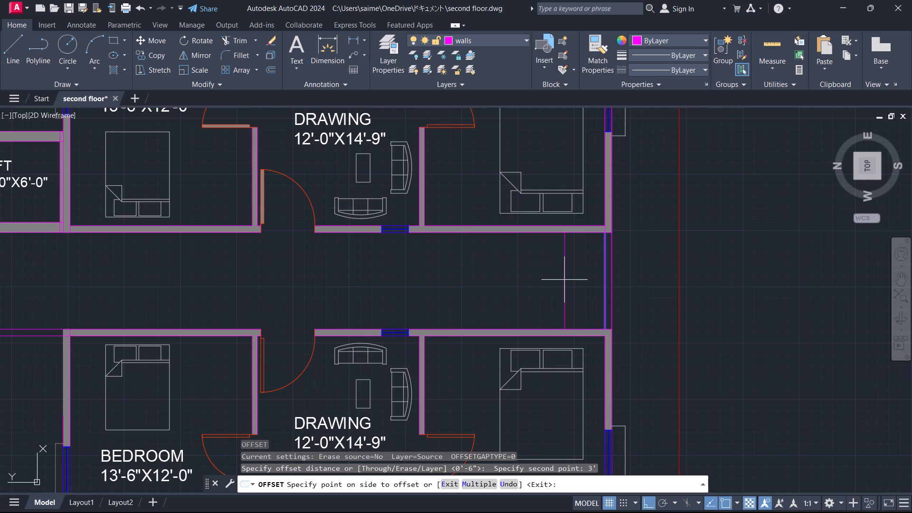
click(564, 280)
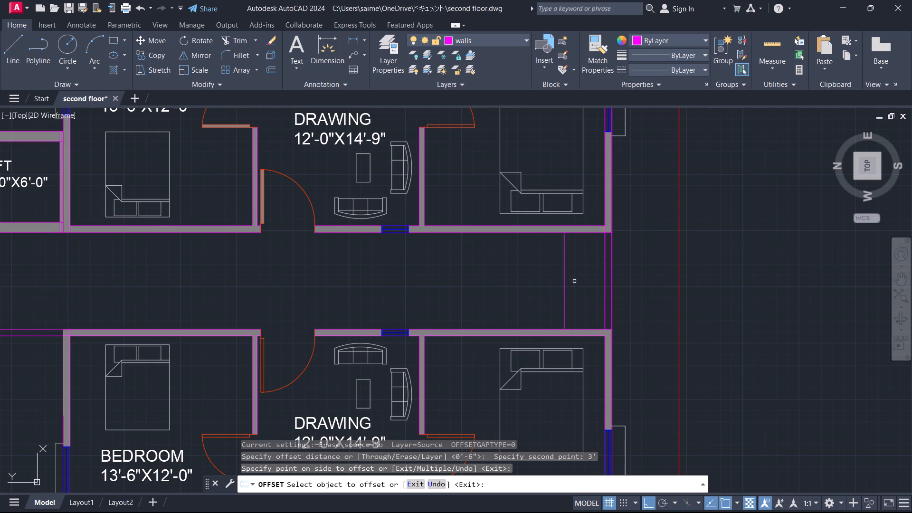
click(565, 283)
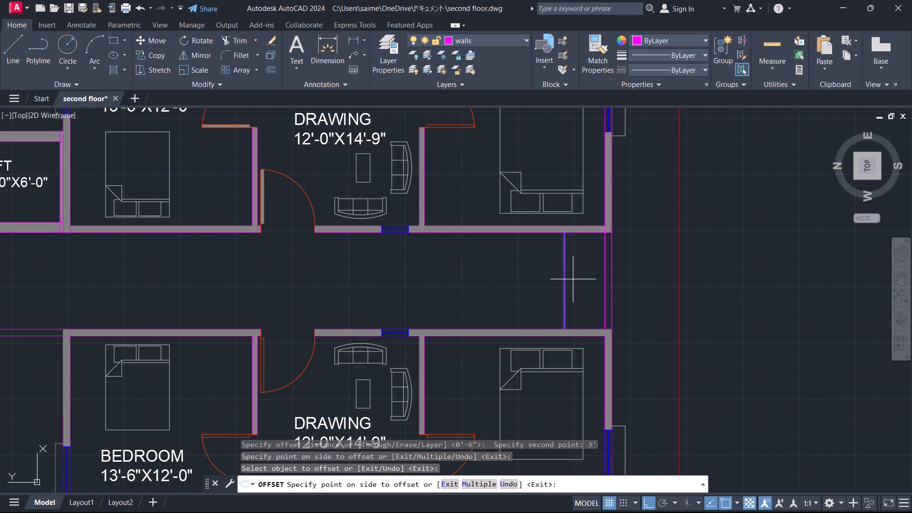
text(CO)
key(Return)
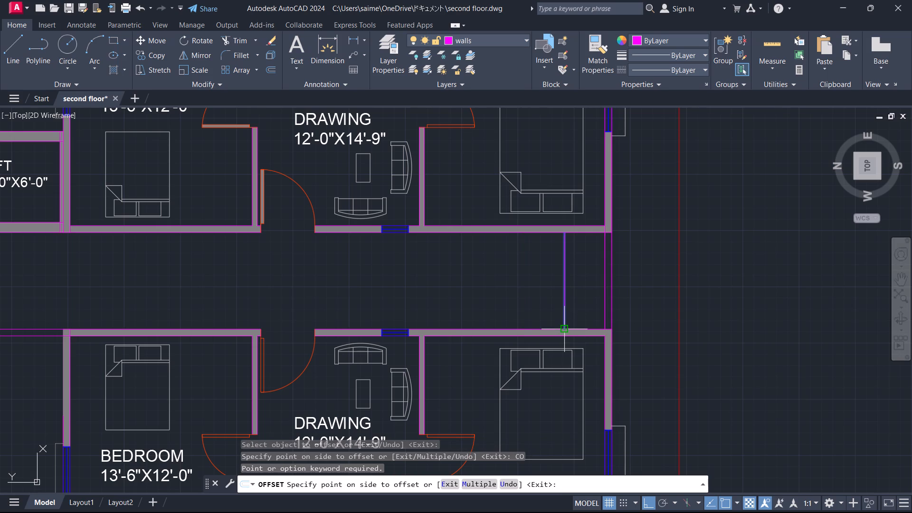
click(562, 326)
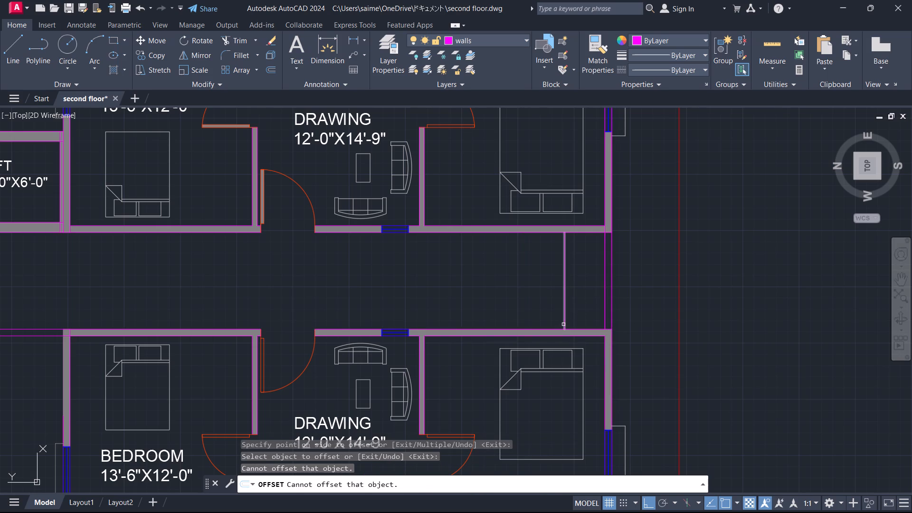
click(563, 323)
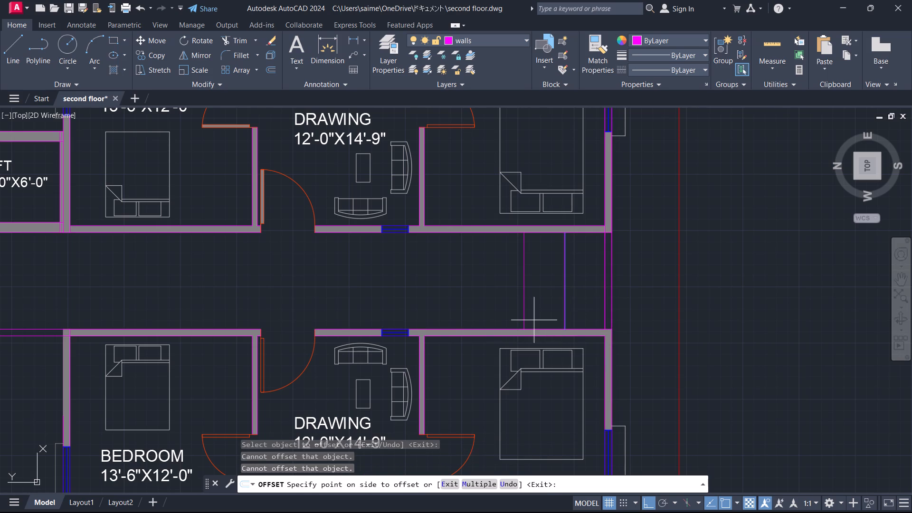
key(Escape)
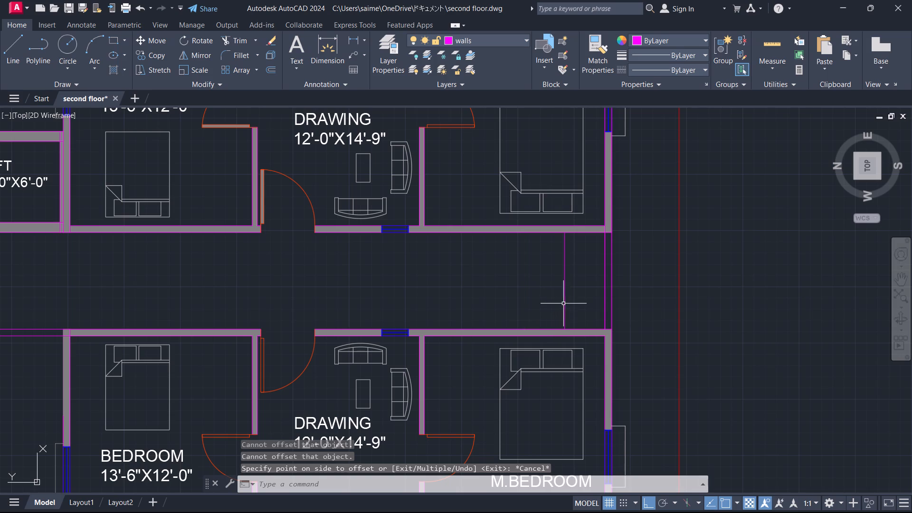
Copy the offset line near the corridor's closed end as an array of 11 items spaced 1' apart, running into the corridor.
click(564, 303)
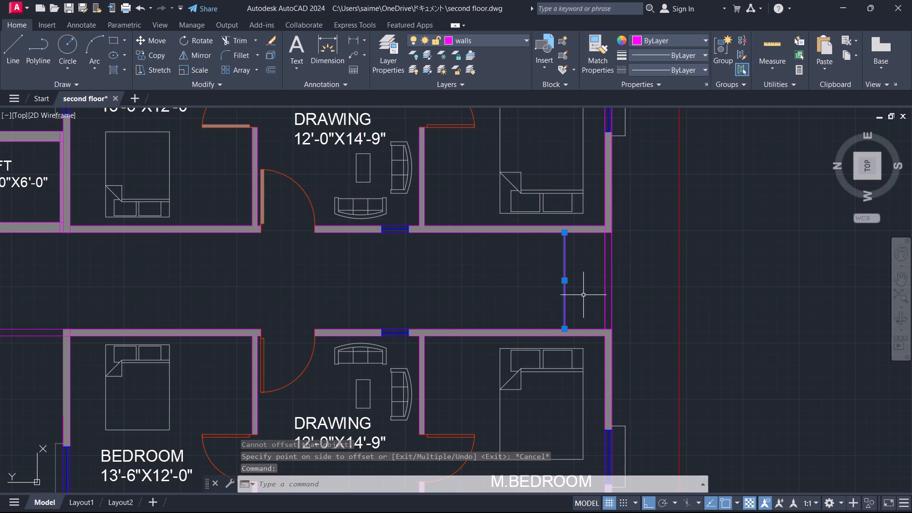
text(CO)
key(Return)
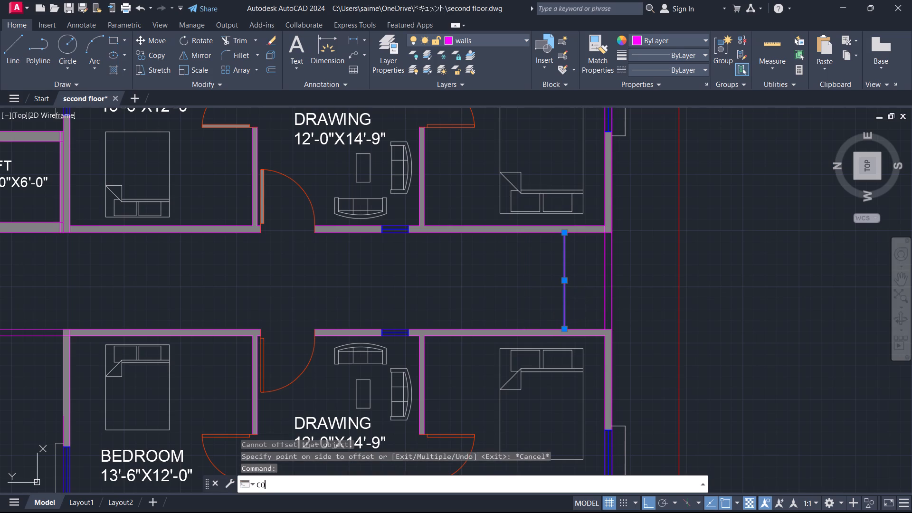
scroll(566, 331, up, 4)
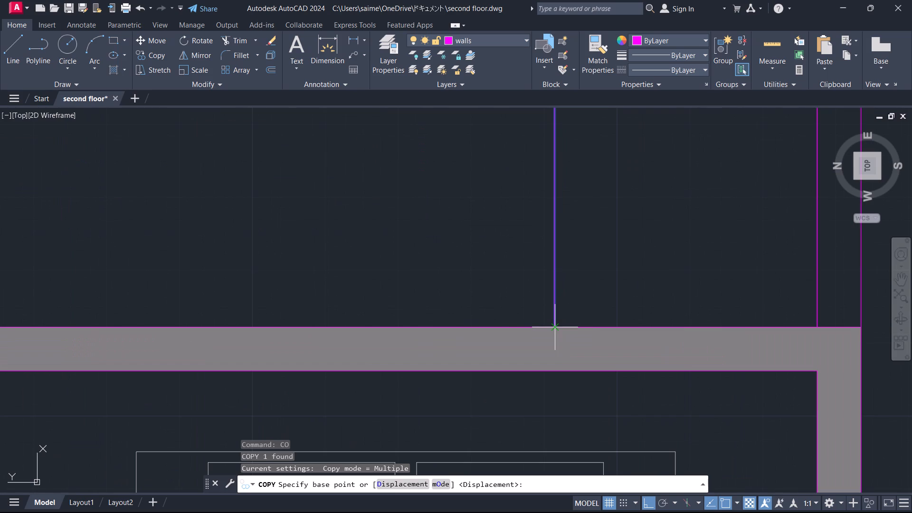
click(557, 327)
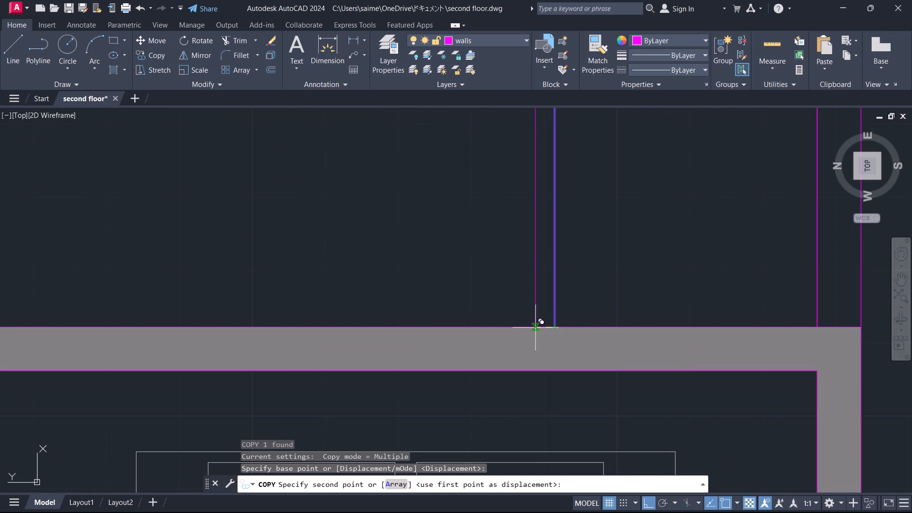
key(a)
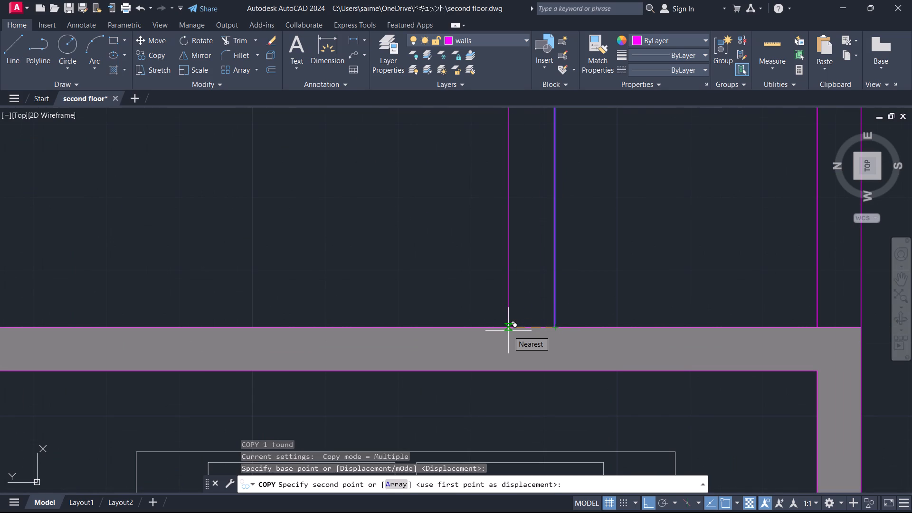
key(Return)
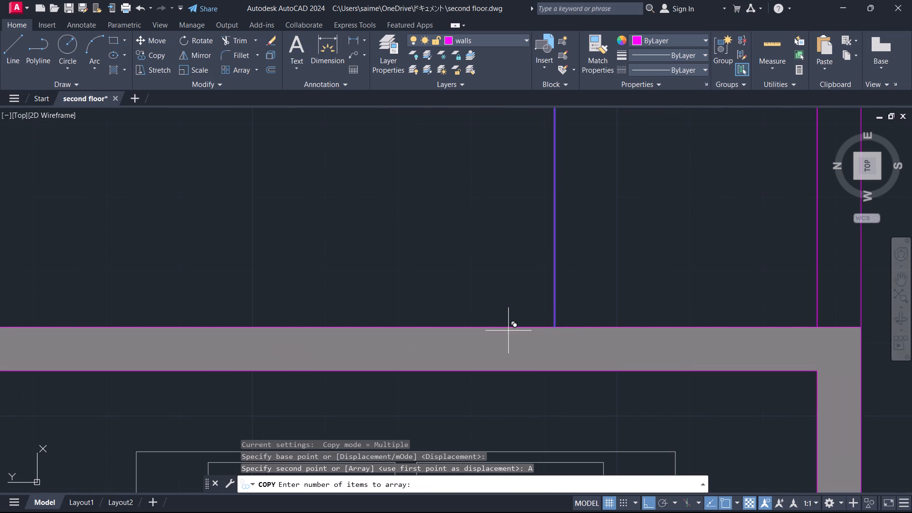
scroll(508, 331, down, 3)
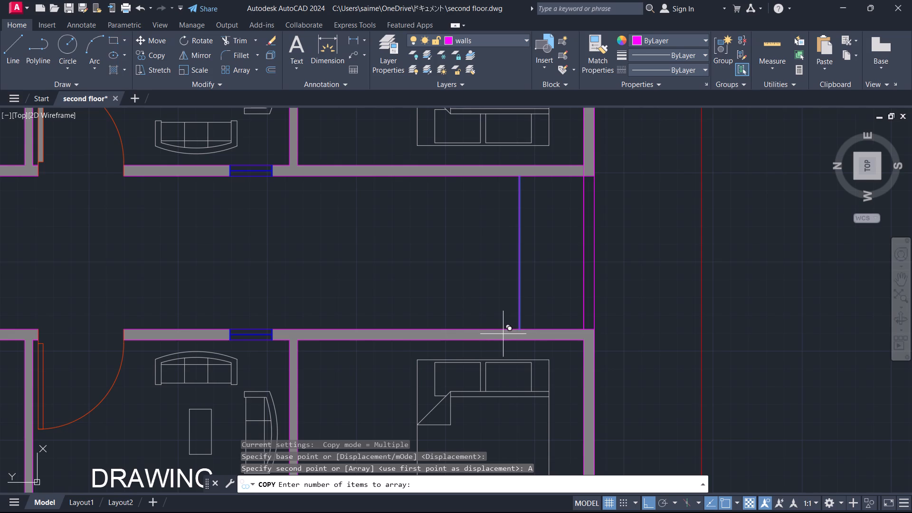
text(11)
key(Return)
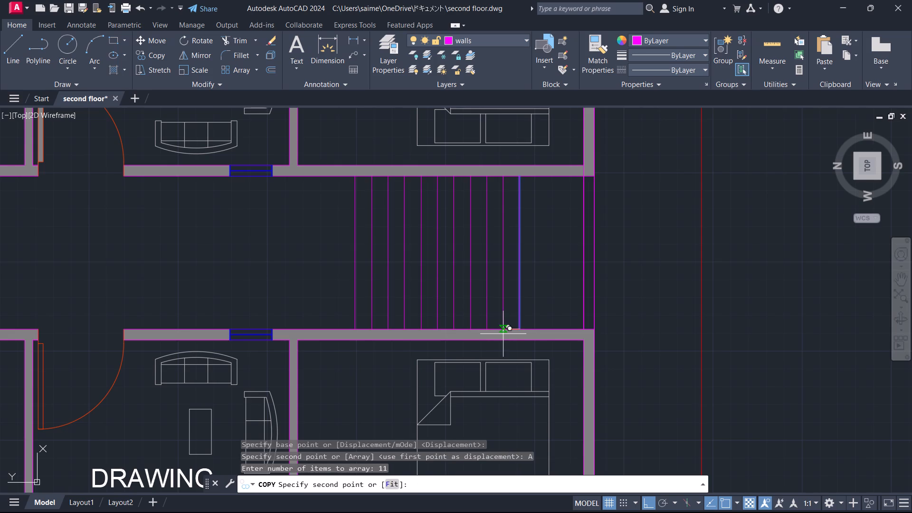
text(1')
key(Return)
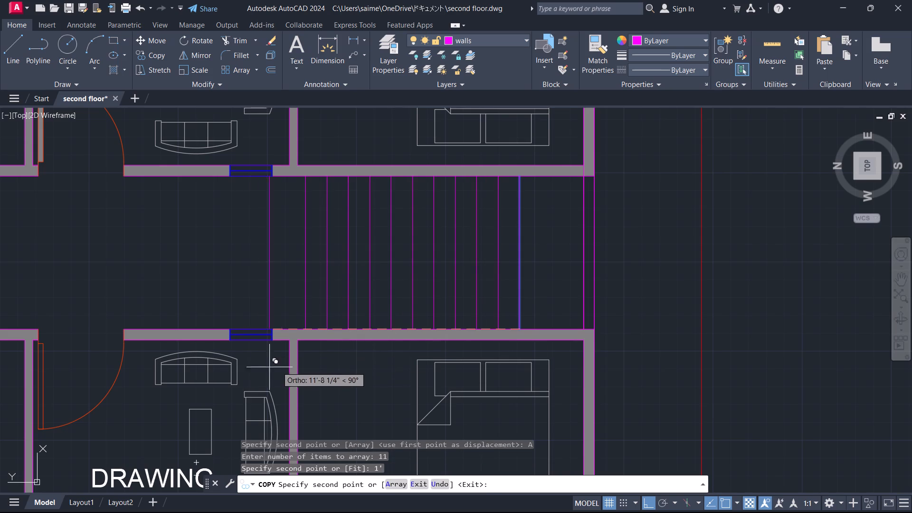
key(Escape)
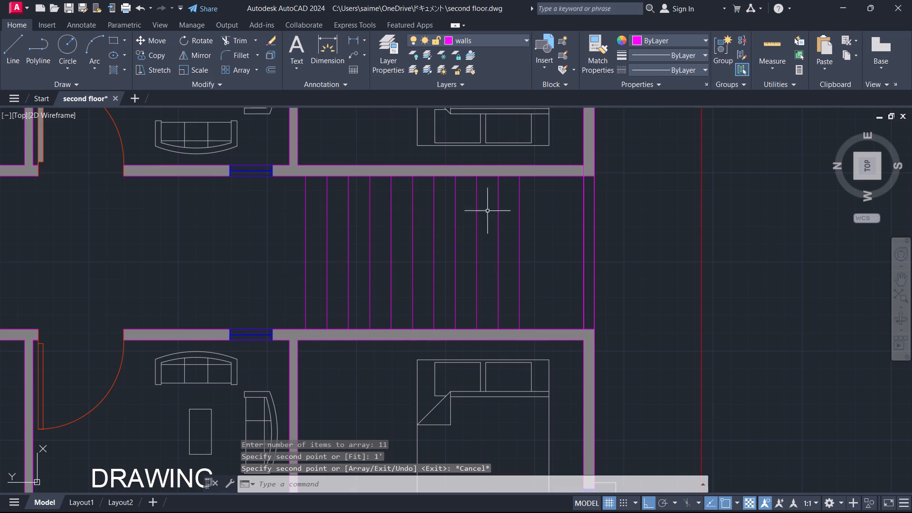
Measure the corridor's clear width between the upper and lower walls across the stair lines.
click(352, 40)
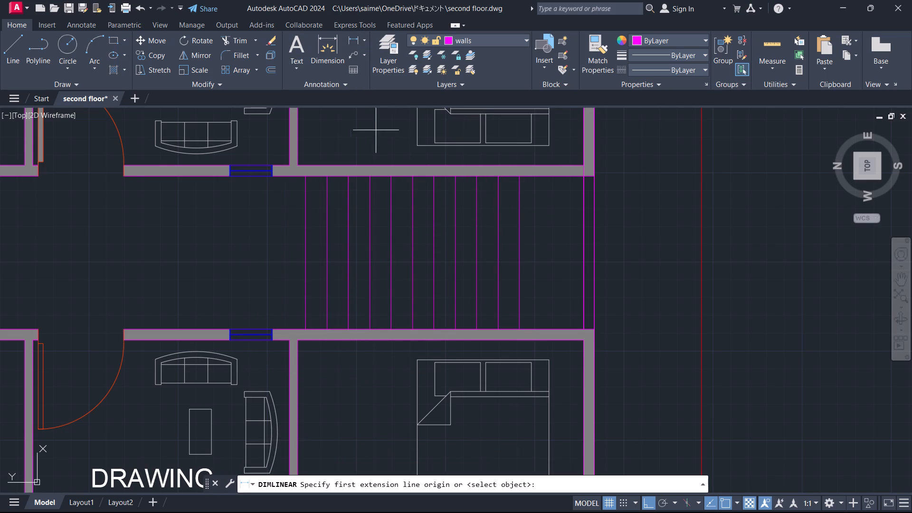
click(381, 177)
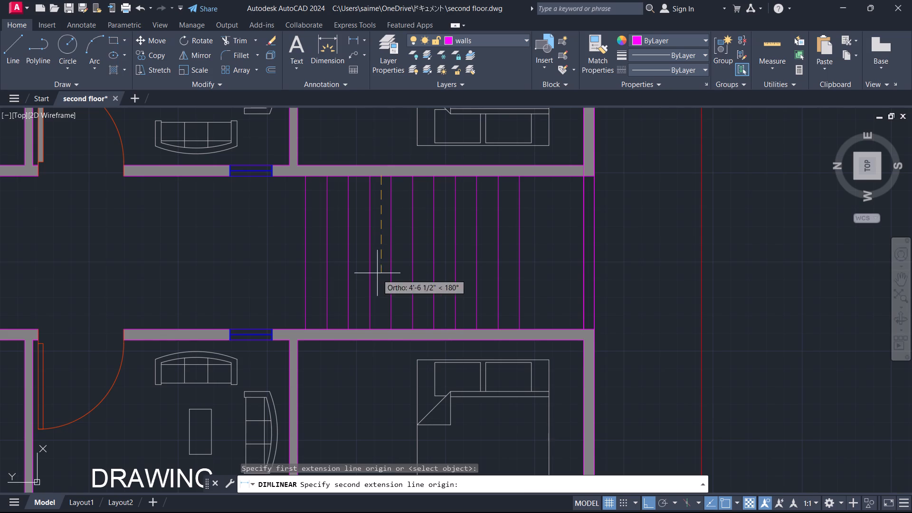
click(381, 329)
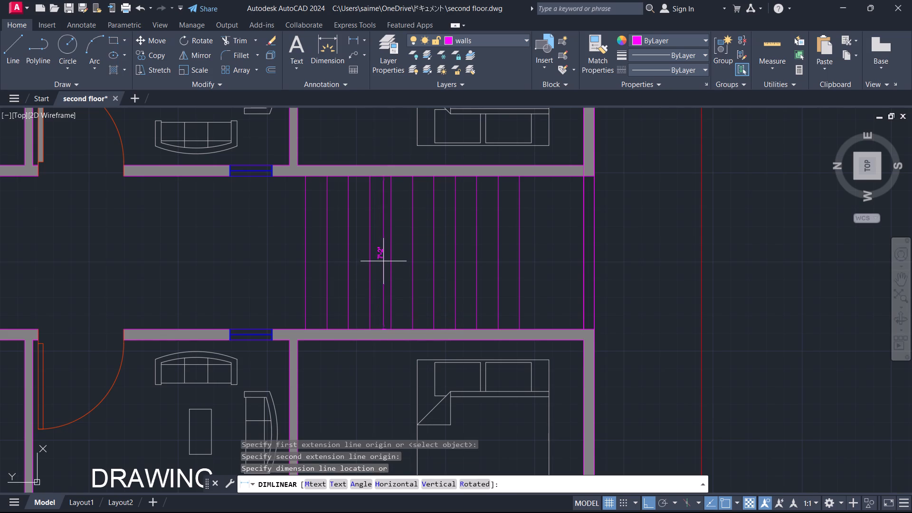
key(Escape)
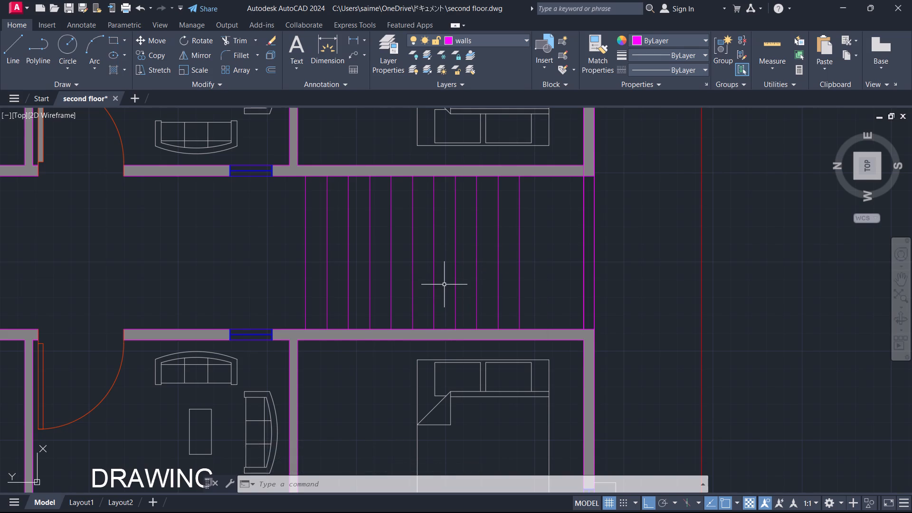
Draw a line along the lower corridor wall's face from the innermost stair line to the closing line at the corridor's end.
key(l)
key(Return)
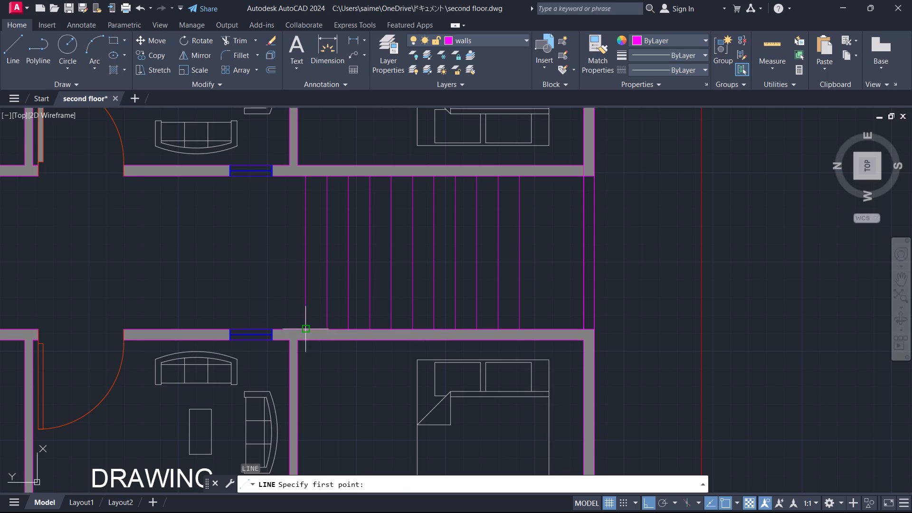
click(307, 328)
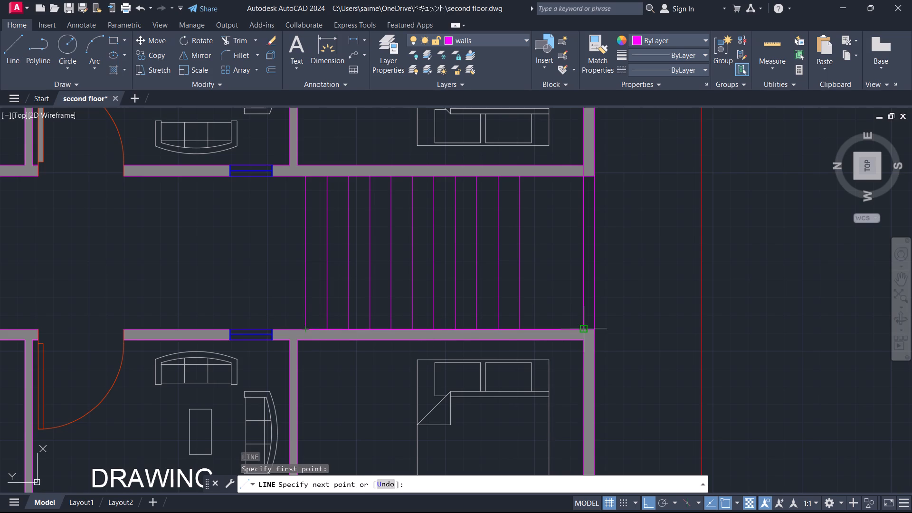
click(586, 329)
key(Escape)
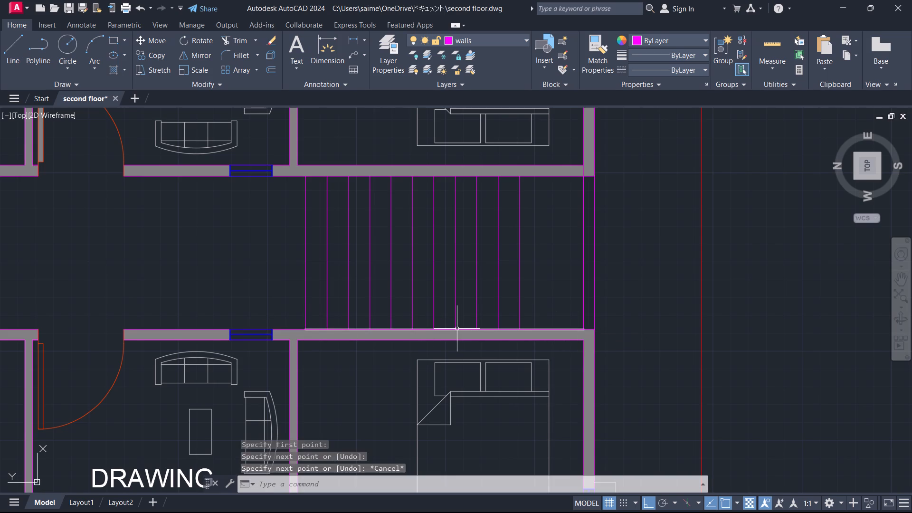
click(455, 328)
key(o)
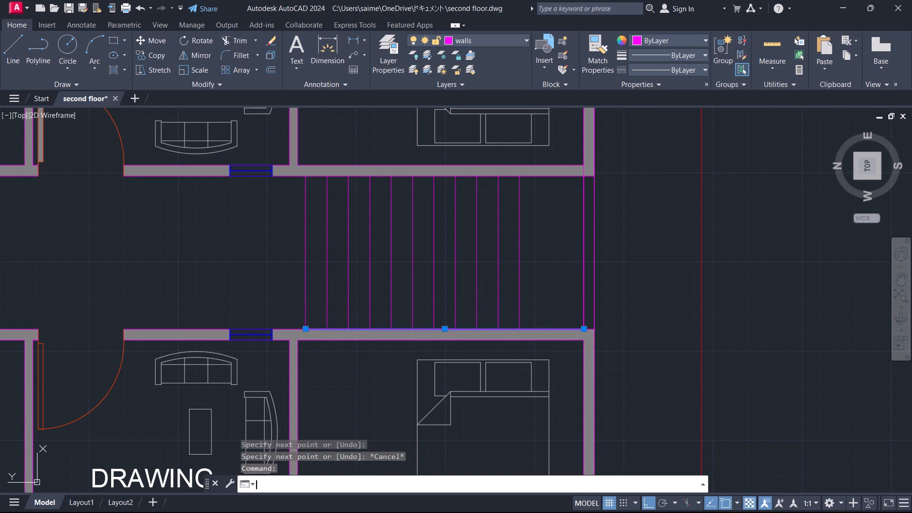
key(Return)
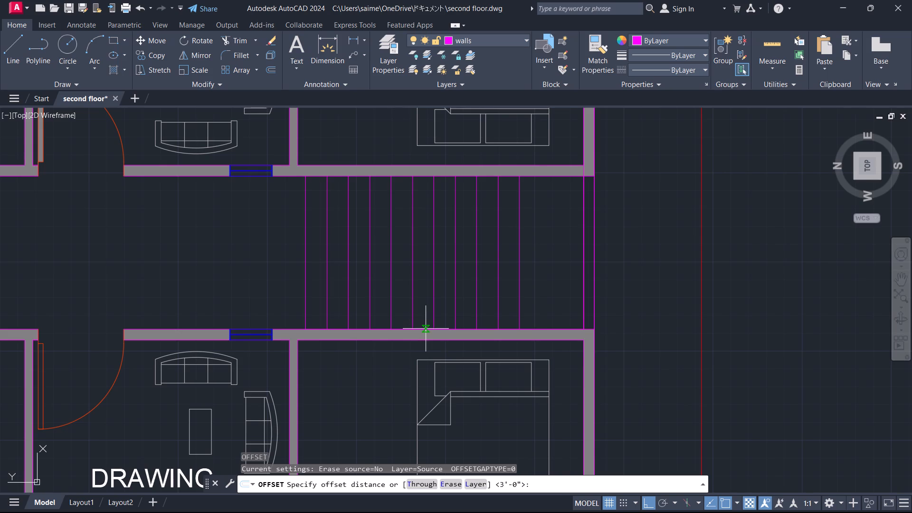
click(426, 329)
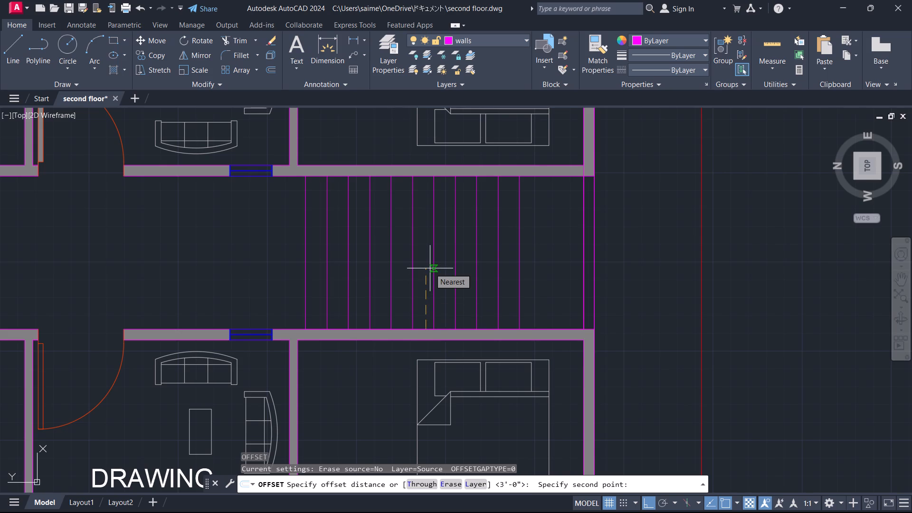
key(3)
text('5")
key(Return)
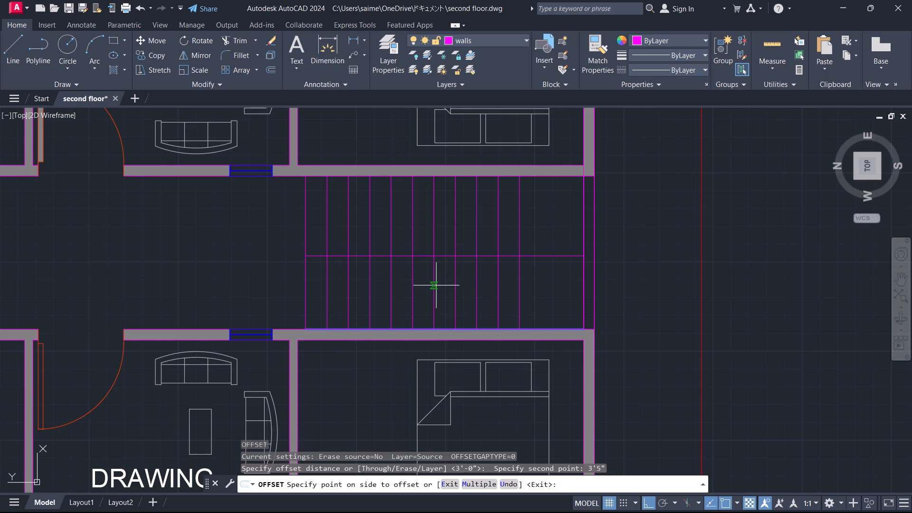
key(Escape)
Offset the new line along the lower corridor wall 3'1" into the corridor across the stair lines.
click(419, 329)
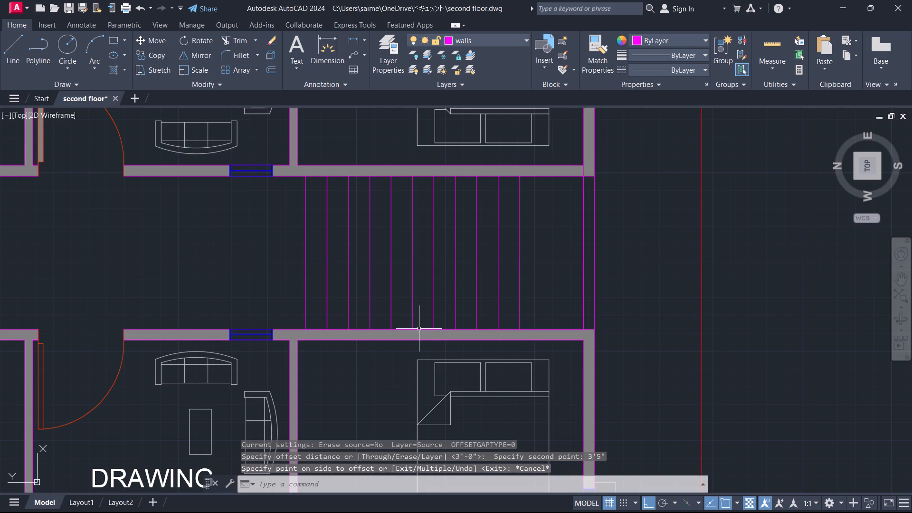
key(o)
key(Return)
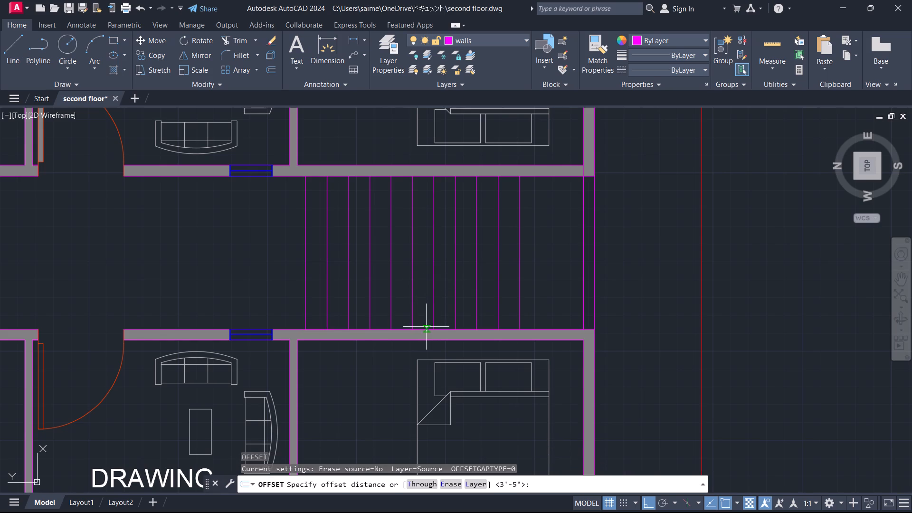
click(422, 330)
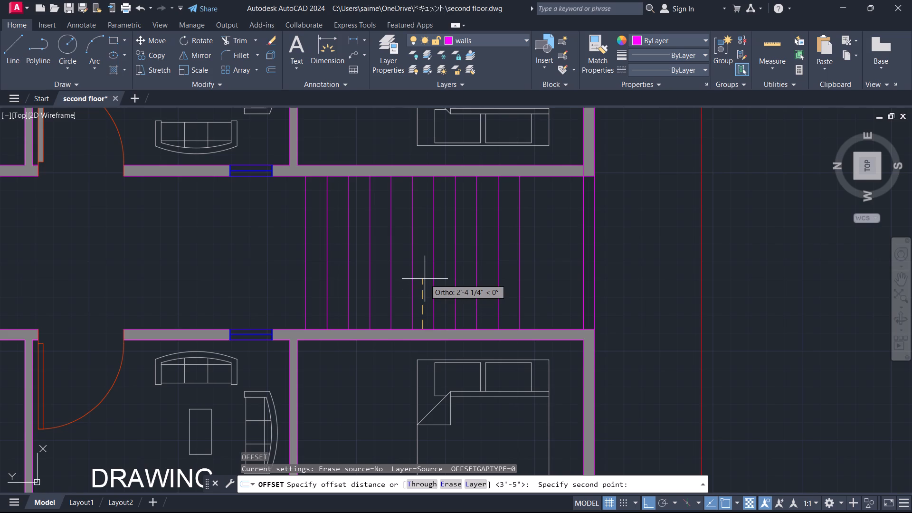
text(3'1")
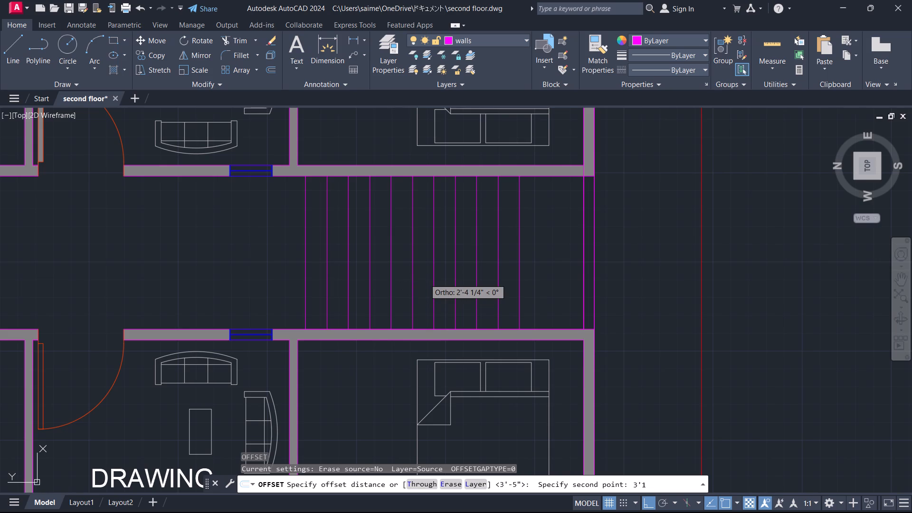
key(Return)
click(421, 273)
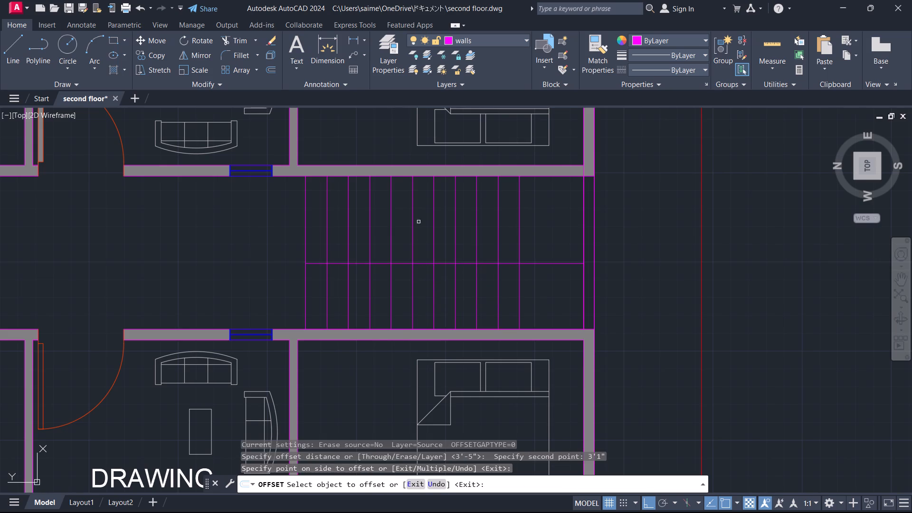
key(space)
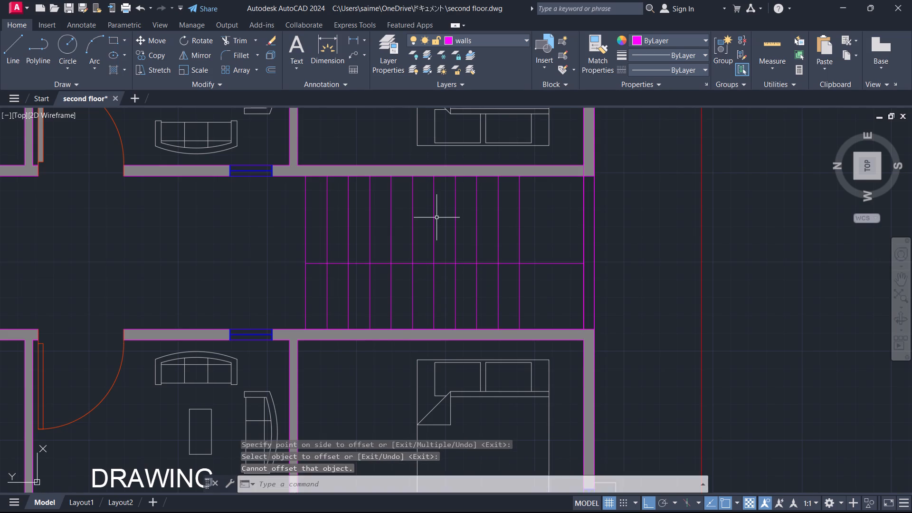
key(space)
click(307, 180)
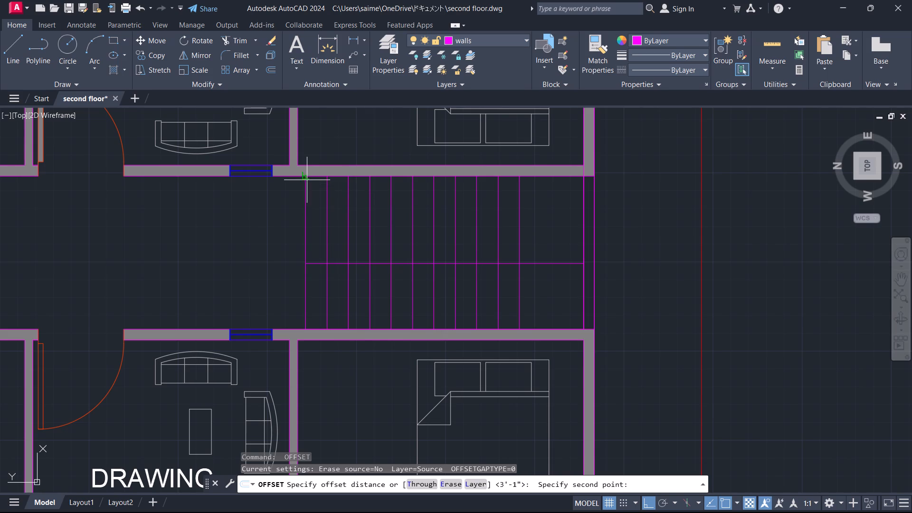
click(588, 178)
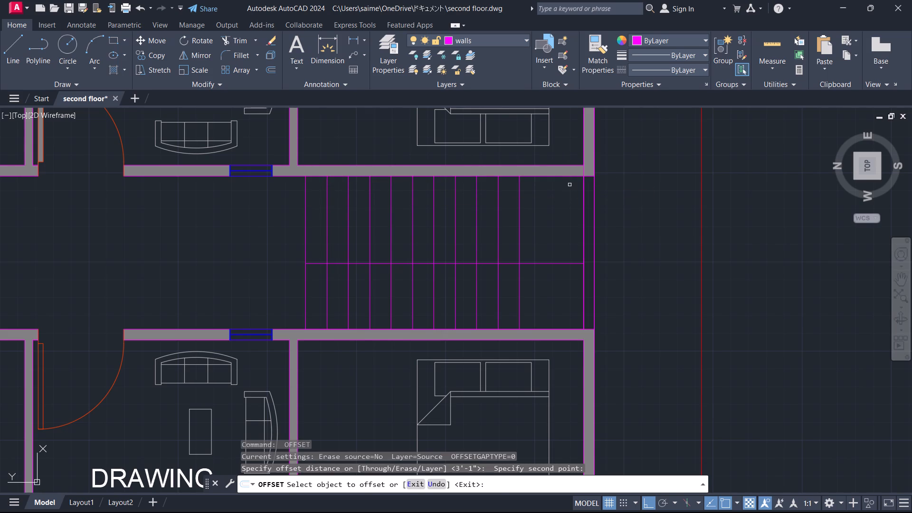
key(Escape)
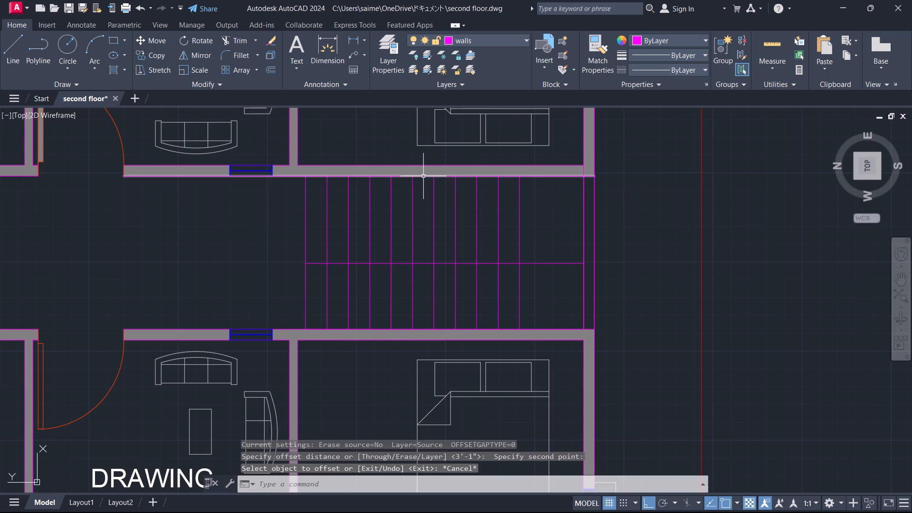
Offset the upper corridor wall's inner face line 3'1" into the corridor across the stair lines.
click(423, 176)
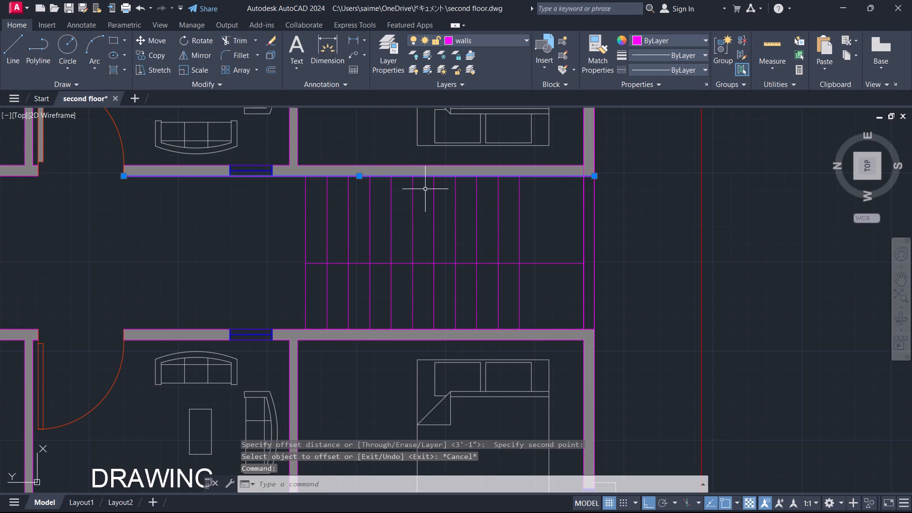
key(o)
key(Return)
click(426, 177)
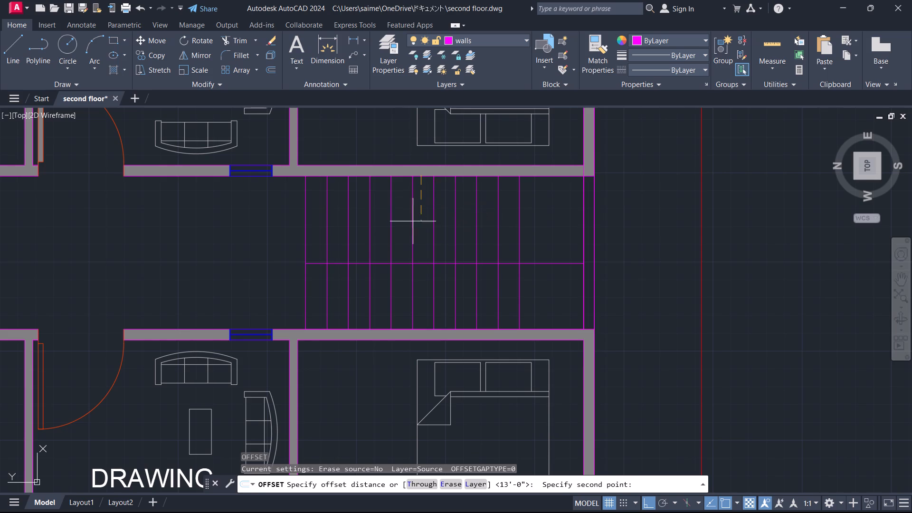
text(3'1")
key(Return)
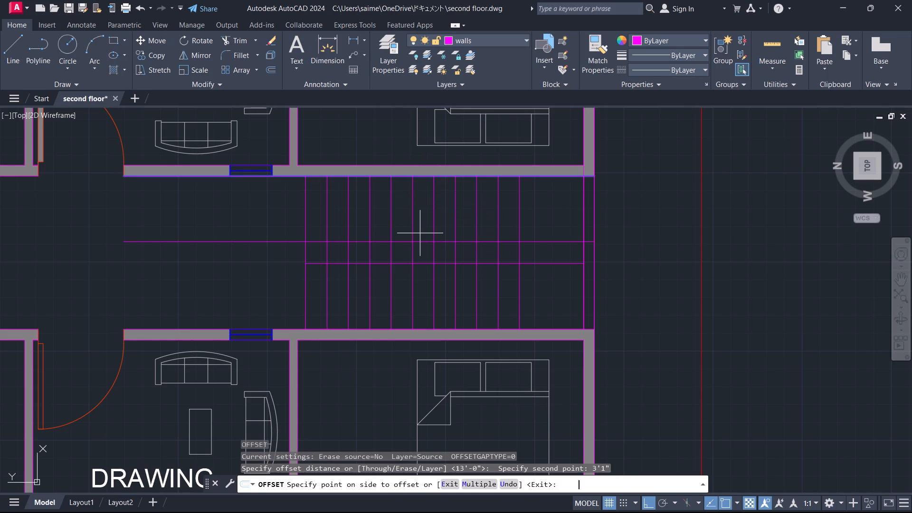
click(428, 250)
key(Escape)
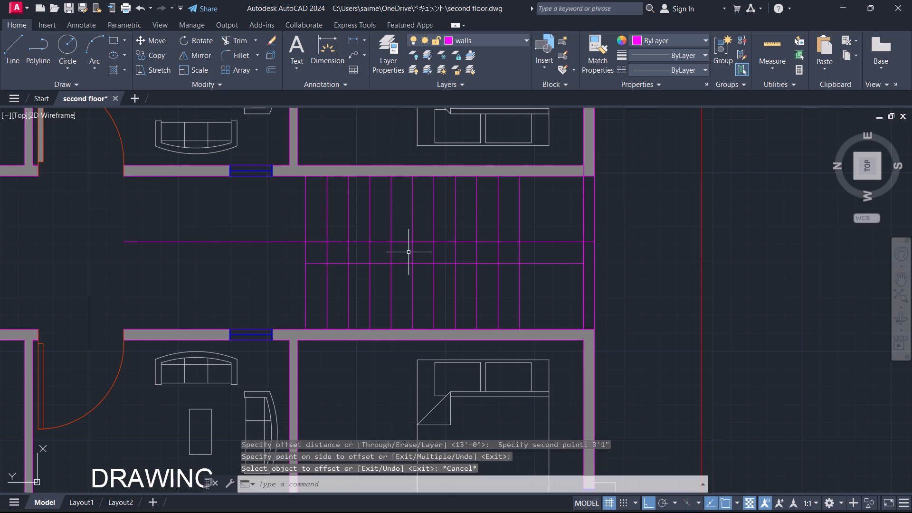
Trim the two flight edge lines where they extend past the first and last stair lines, including the piece inside the end wall.
text(TR)
key(Return)
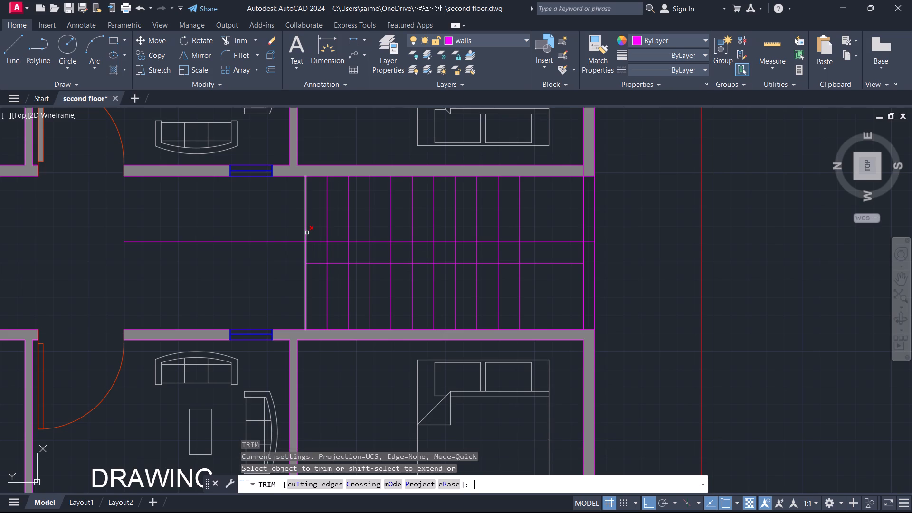
click(275, 231)
click(270, 265)
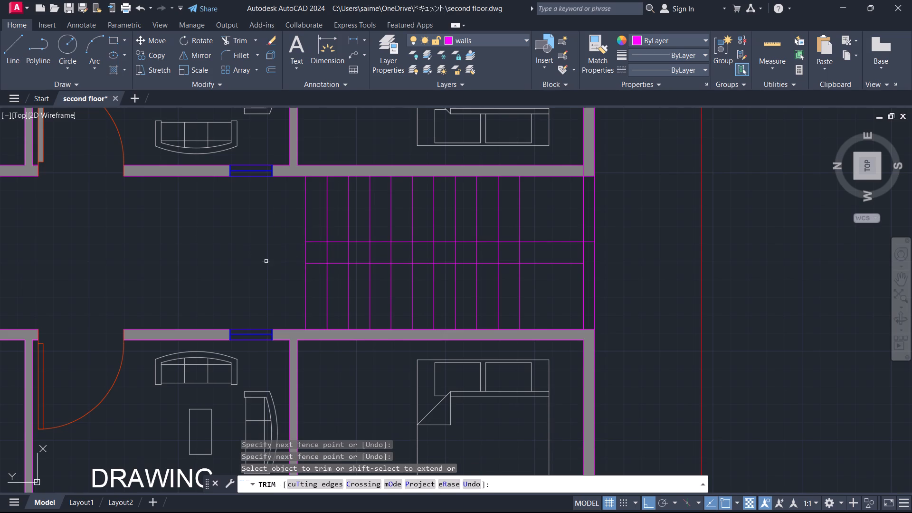
click(551, 232)
click(543, 273)
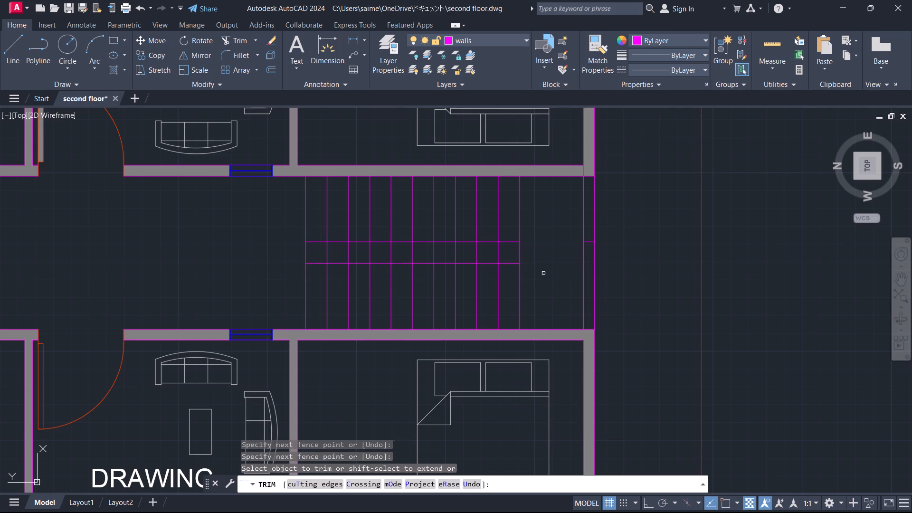
click(591, 242)
Trim the stair lines out of the gap between the two flights, keeping only the landing-side line across it.
click(274, 248)
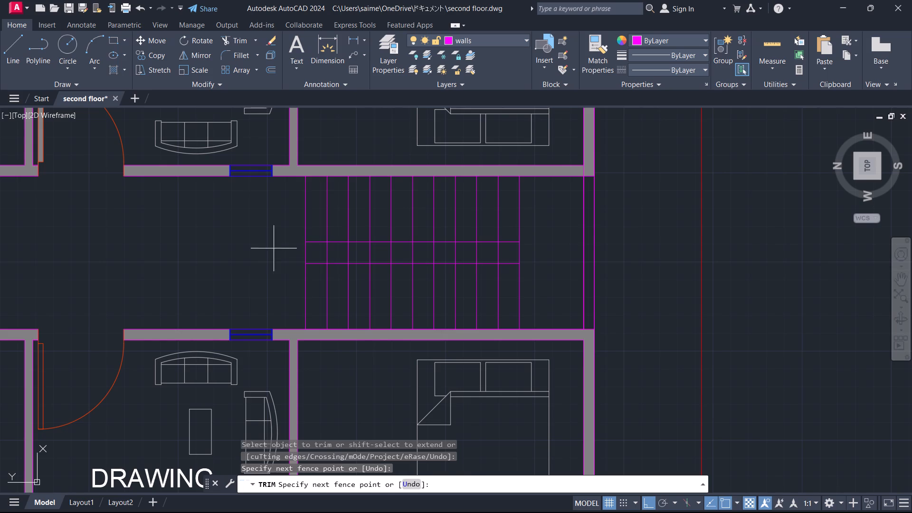
click(508, 253)
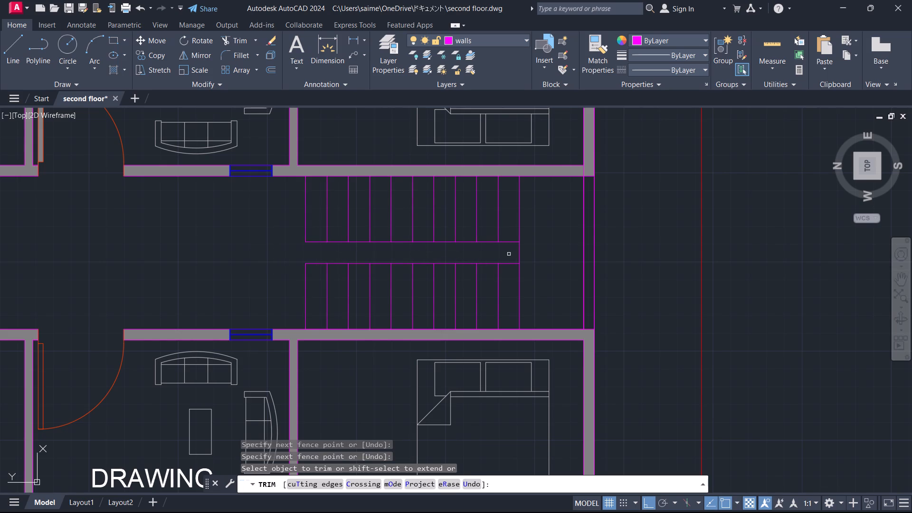
key(Escape)
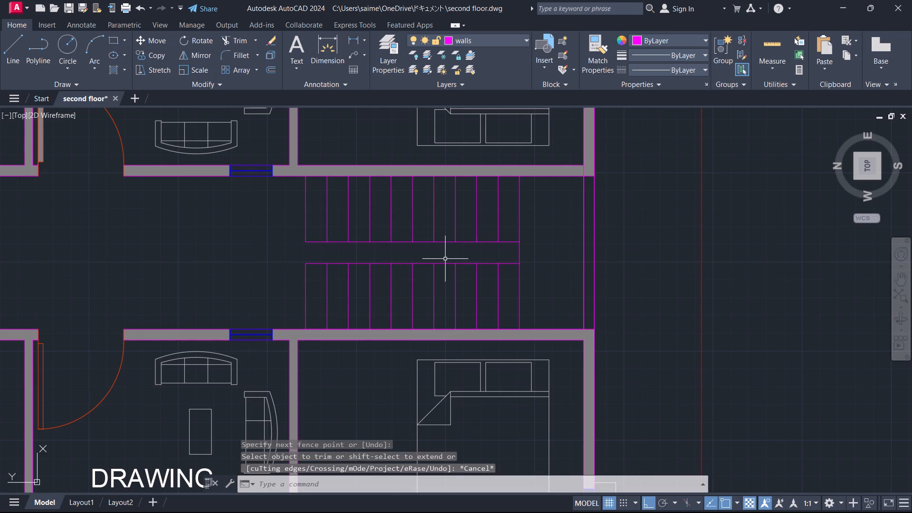
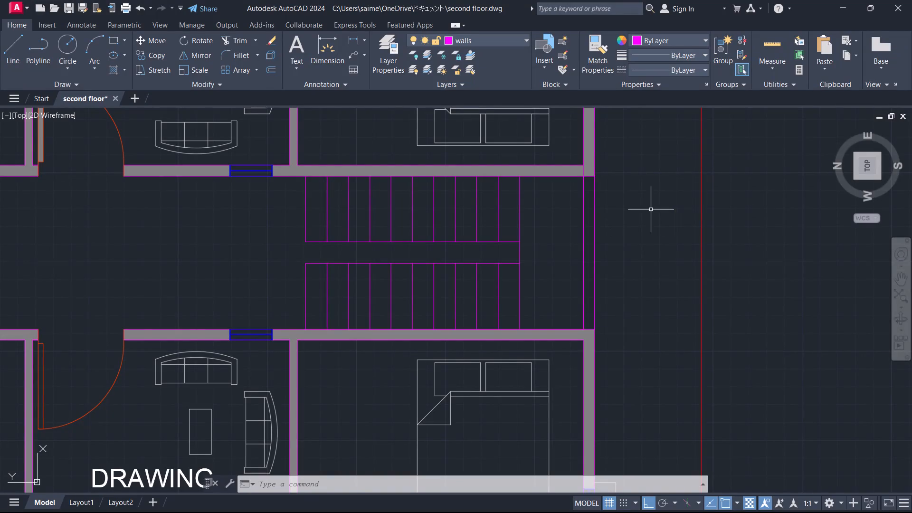
Move all the staircase lines of both flights onto the OUTER WALL layer.
click(546, 209)
click(276, 297)
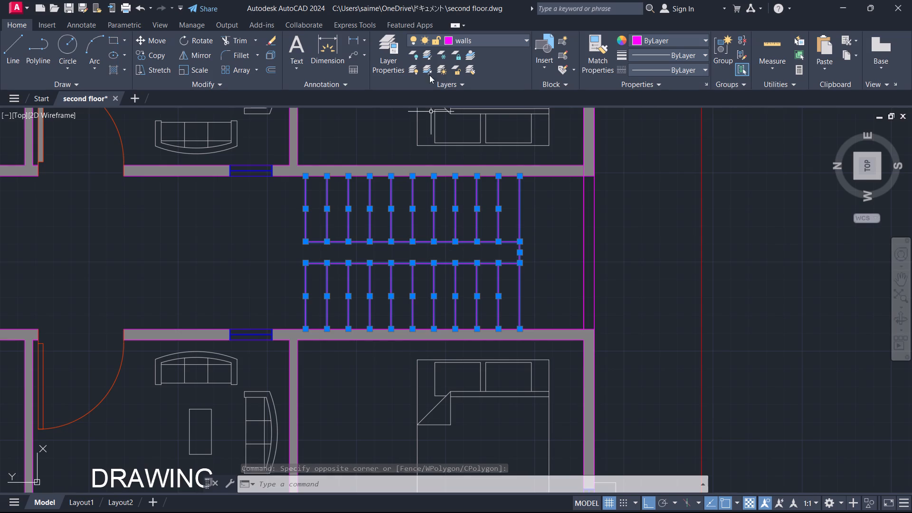
click(480, 43)
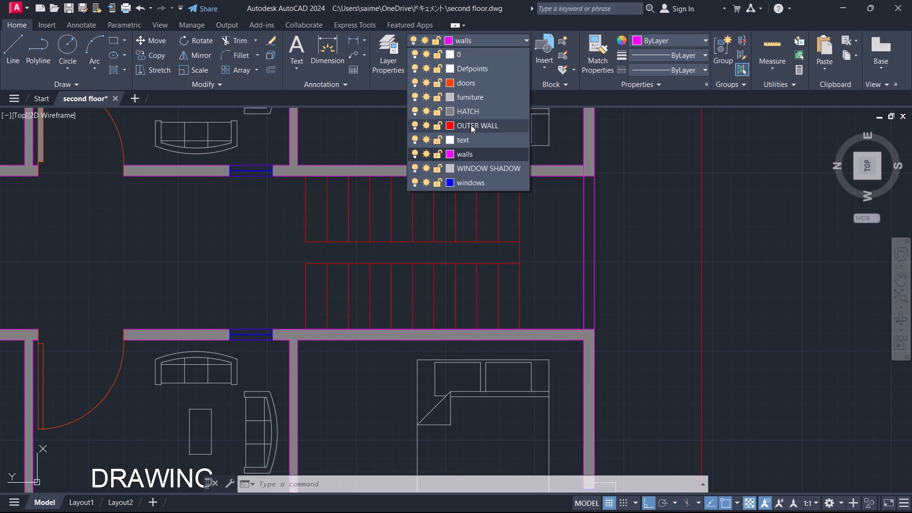
click(471, 124)
key(Escape)
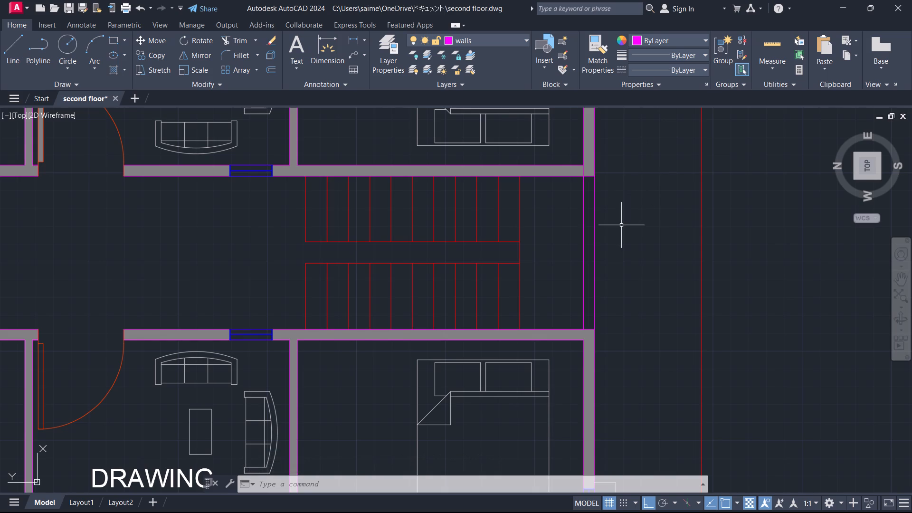
On the text layer, draw a diagonal across the open shaft below the corridor, from its corridor-end bedroom corner to the outer corner beside the kitchen.
scroll(629, 224, down, 1)
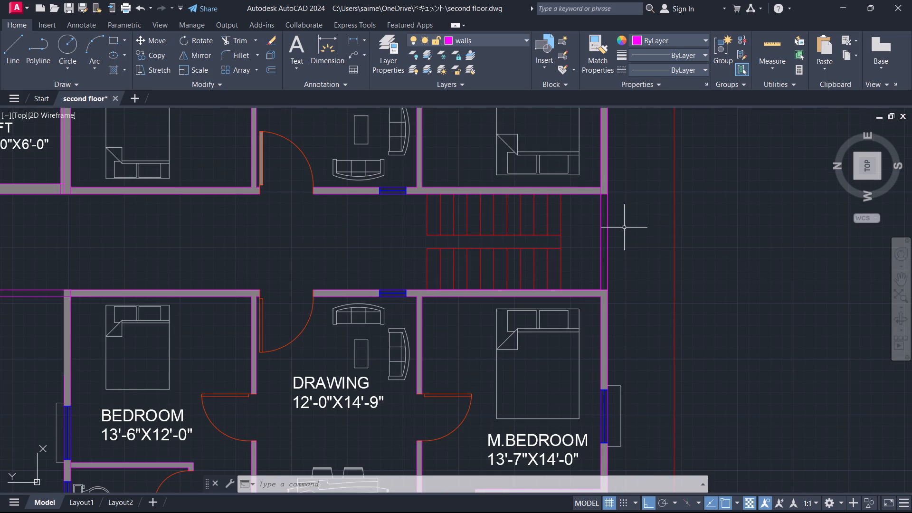
key(Escape)
scroll(503, 310, down, 1)
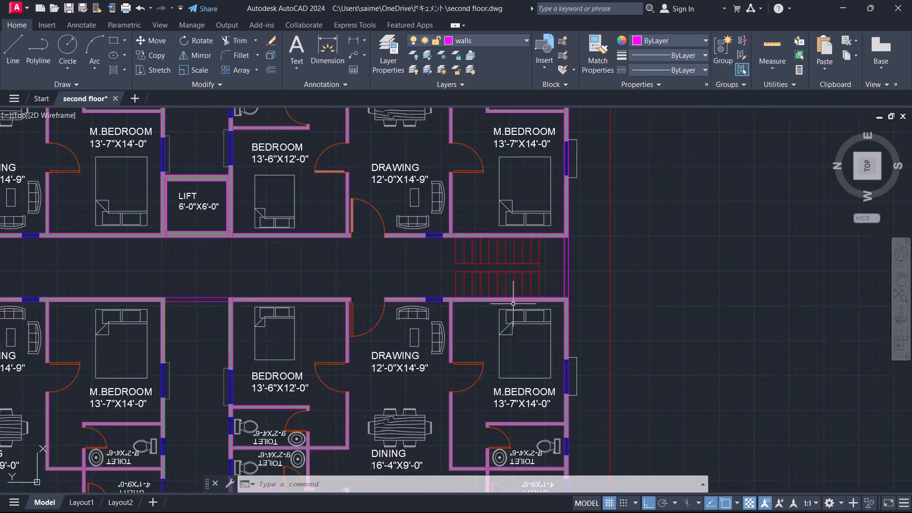
scroll(528, 294, down, 1)
click(503, 39)
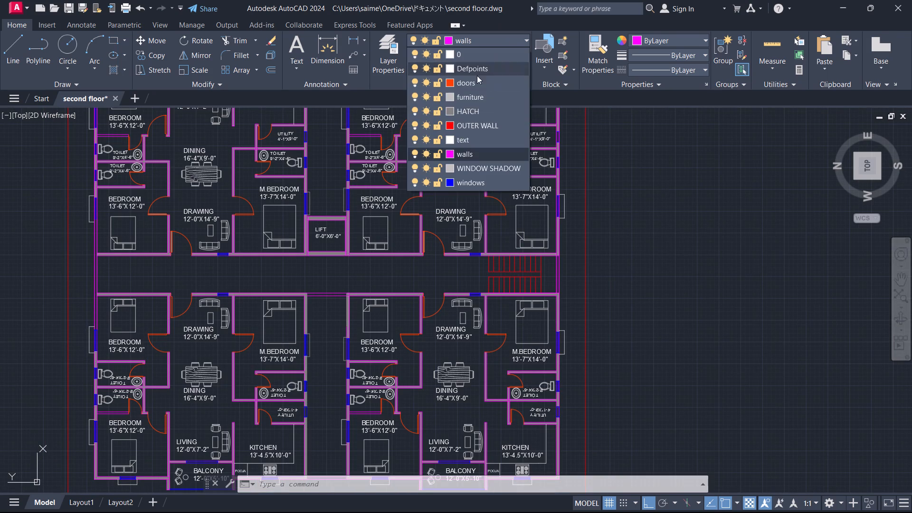
click(457, 139)
scroll(710, 237, down, 1)
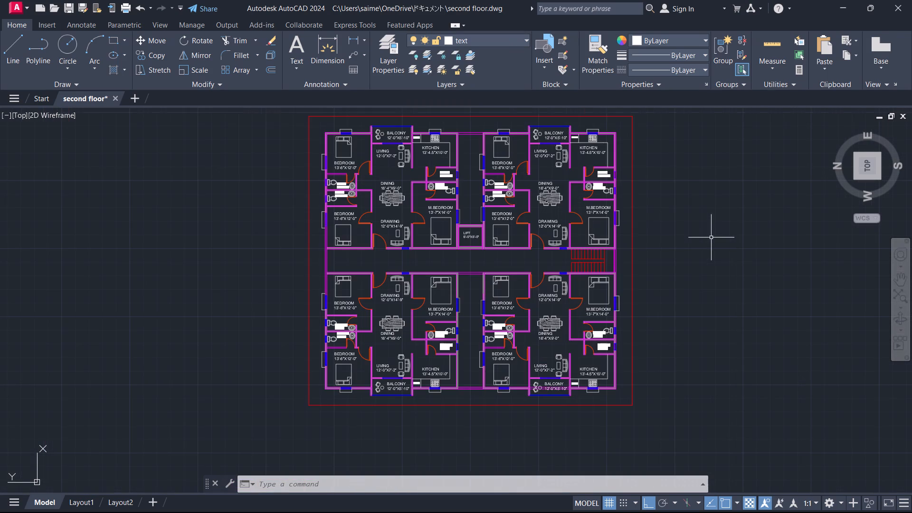
key(l)
key(Return)
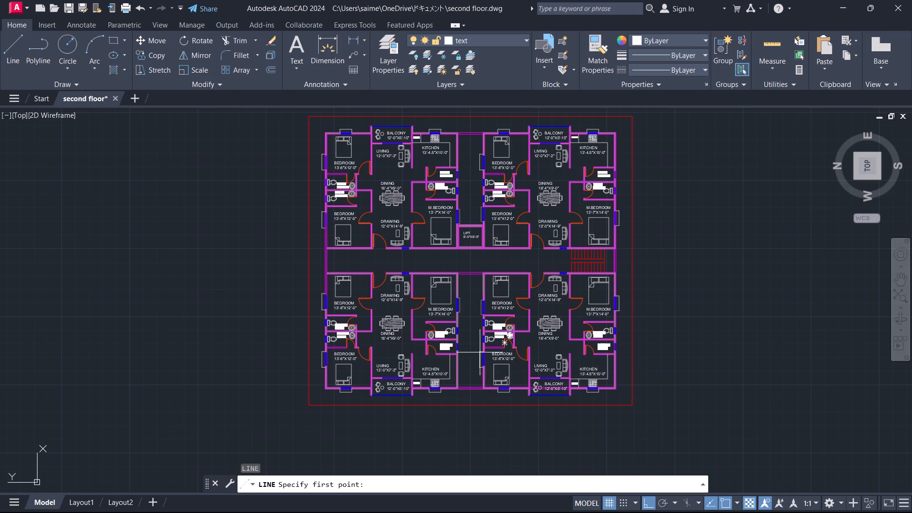
scroll(456, 313, up, 3)
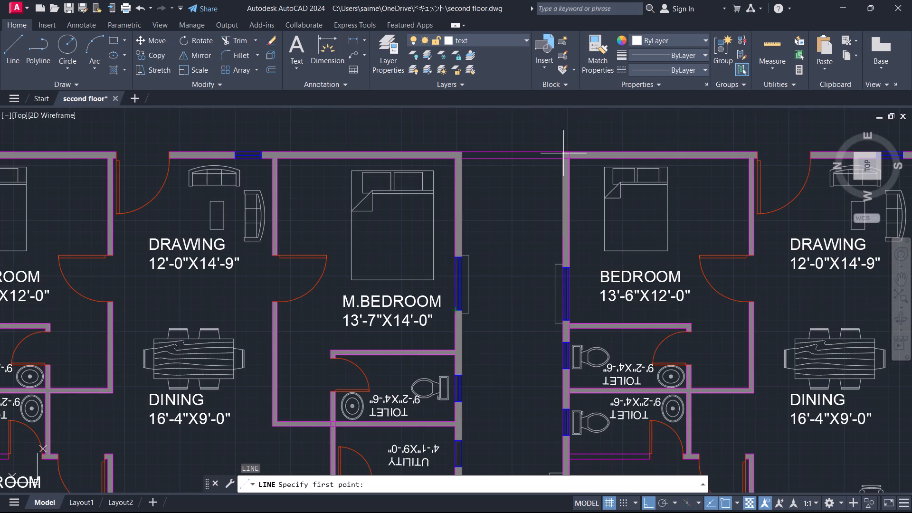
drag(565, 161, 561, 166)
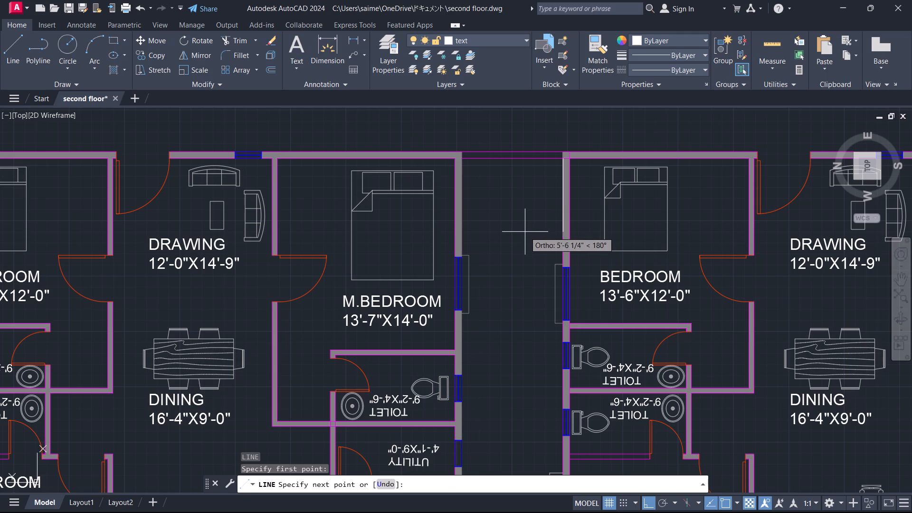
key(F8)
scroll(534, 220, down, 2)
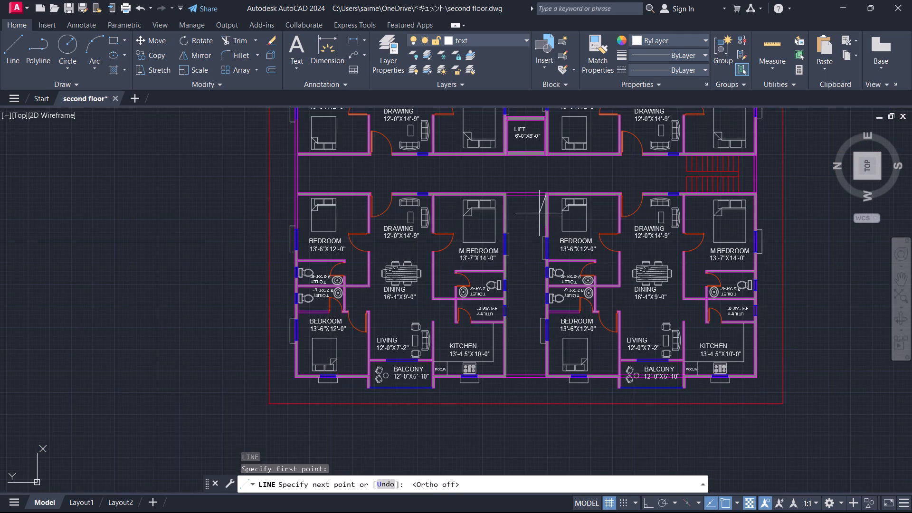
scroll(509, 381, up, 5)
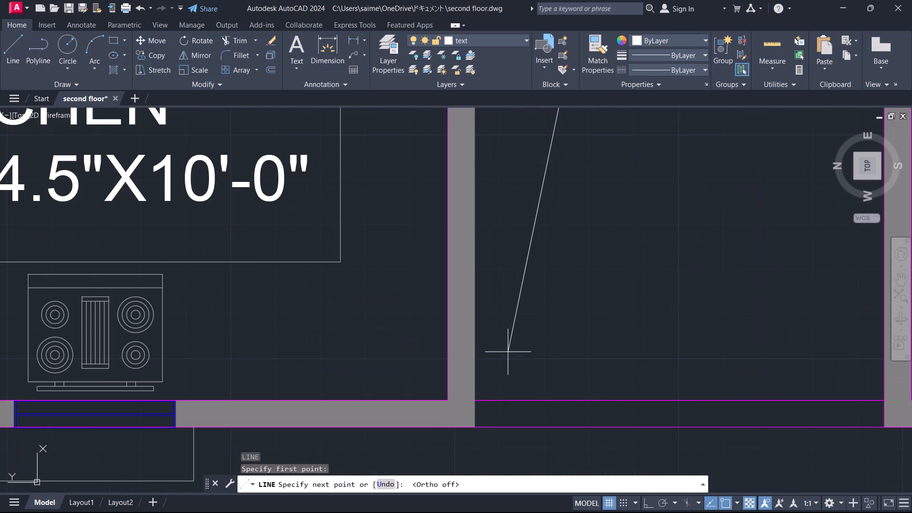
click(475, 400)
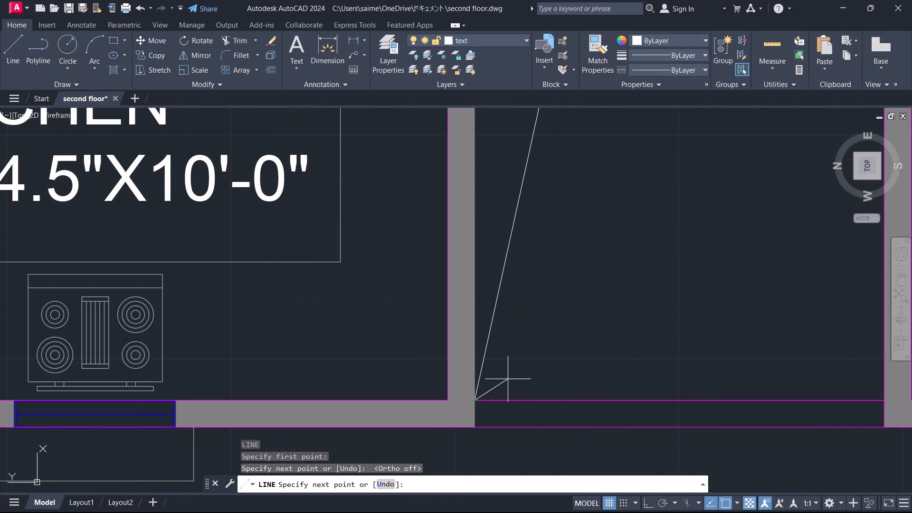
key(Escape)
Draw the opposite diagonal across the same shaft, from its outer bedroom-side corner to the corridor-end corner beside the M.BEDROOM.
key(space)
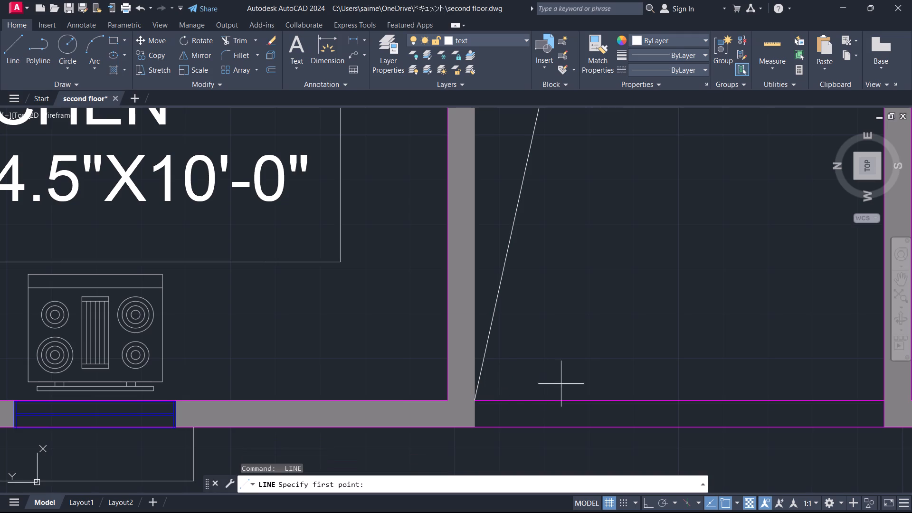
click(886, 399)
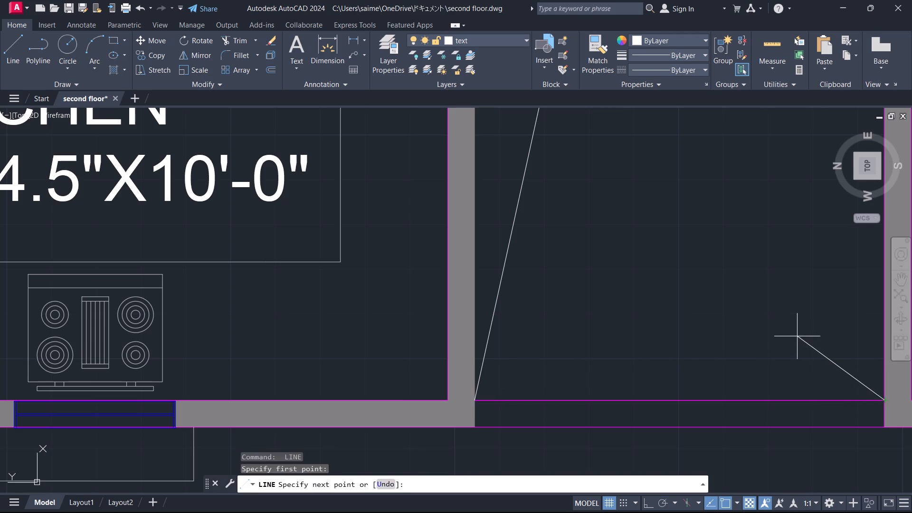
scroll(797, 336, down, 1)
middle_drag(797, 336, 641, 484)
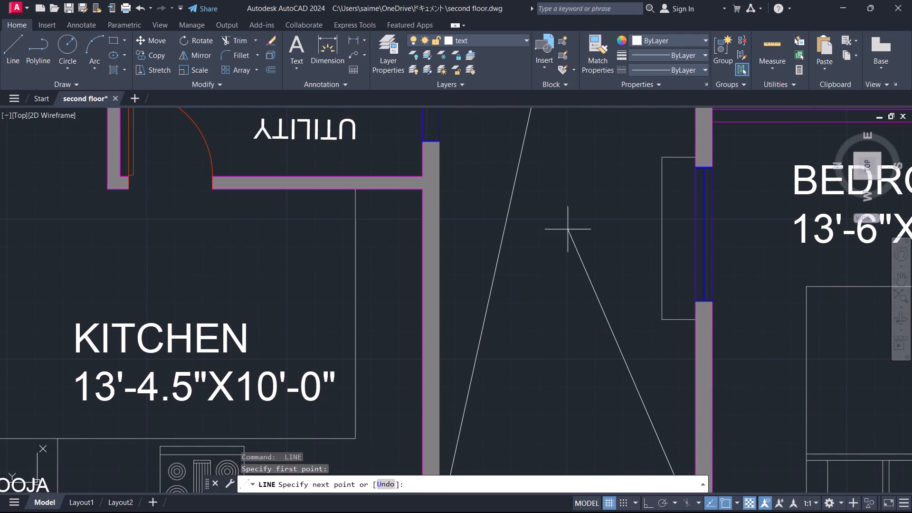
scroll(565, 222, down, 3)
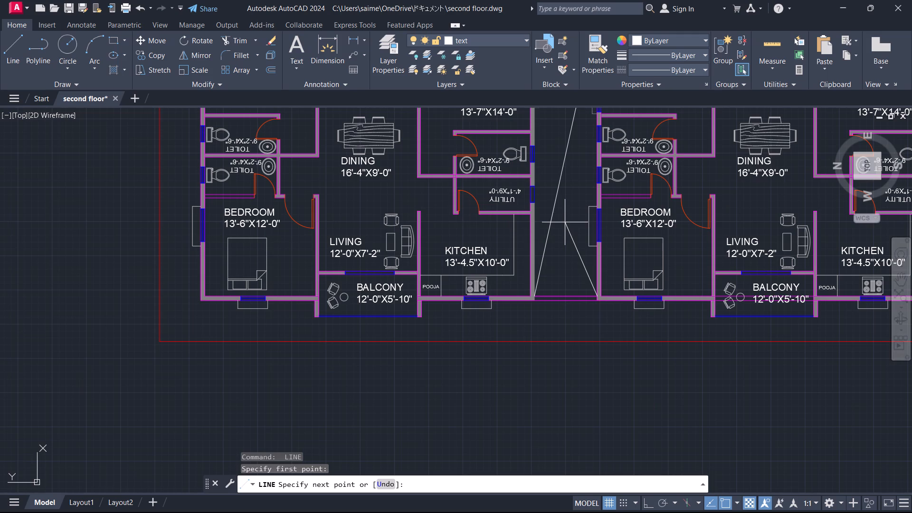
scroll(565, 223, down, 1)
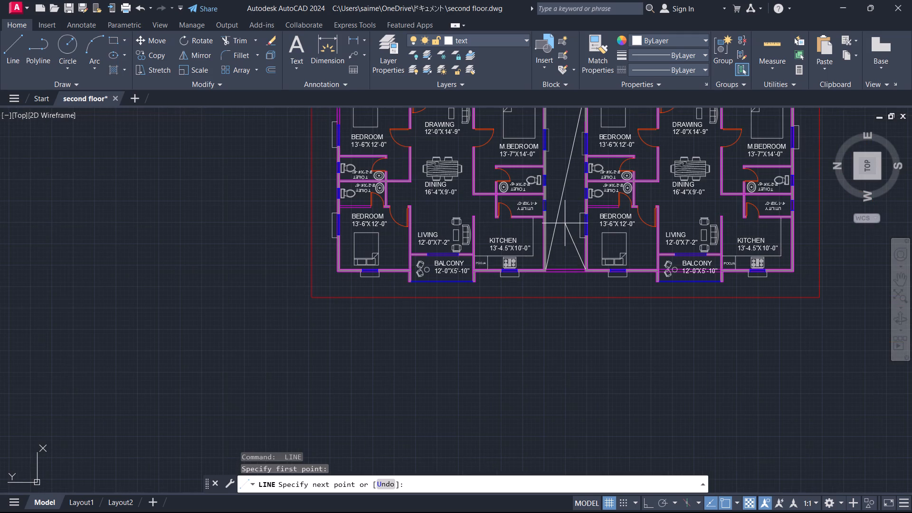
middle_drag(569, 215, 510, 389)
scroll(498, 269, up, 2)
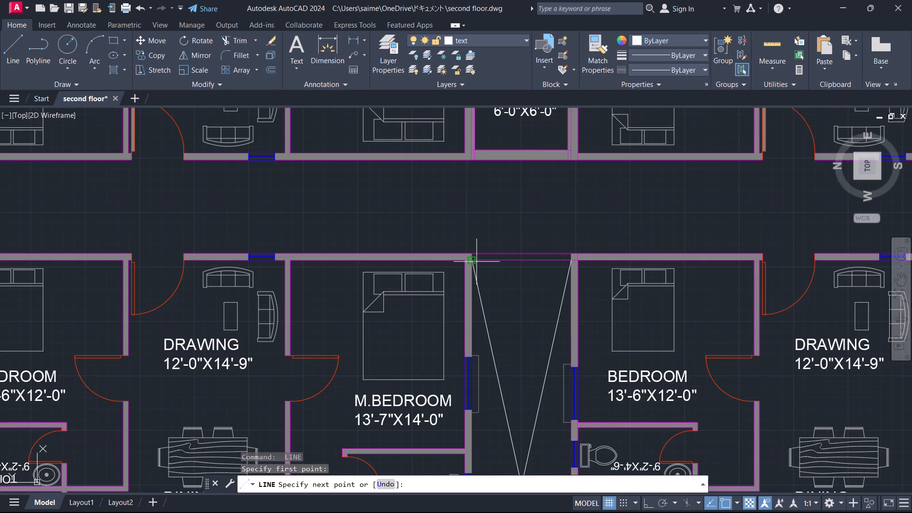
scroll(476, 262, up, 4)
click(440, 250)
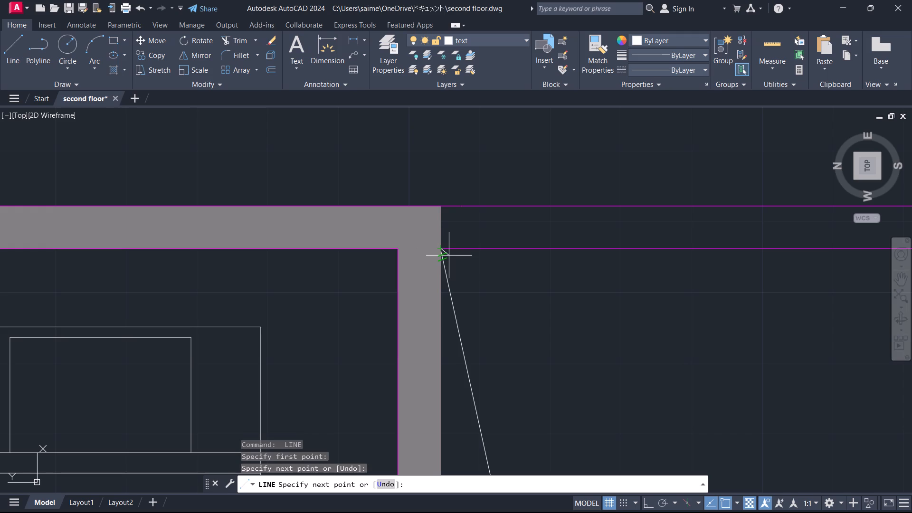
key(Escape)
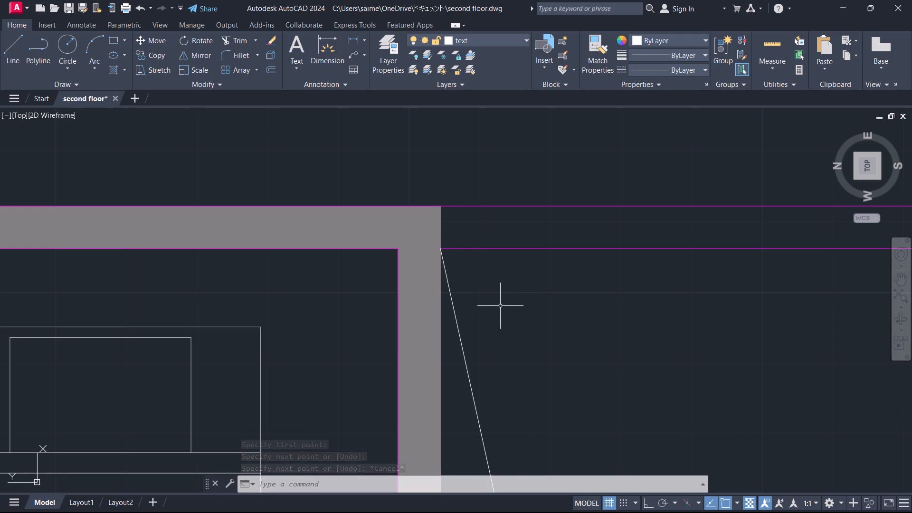
Draw a diagonal across the open shaft above the lift, from its outer bedroom-side corner to the lift wall corner beside the M.BEDROOM.
scroll(523, 295, down, 7)
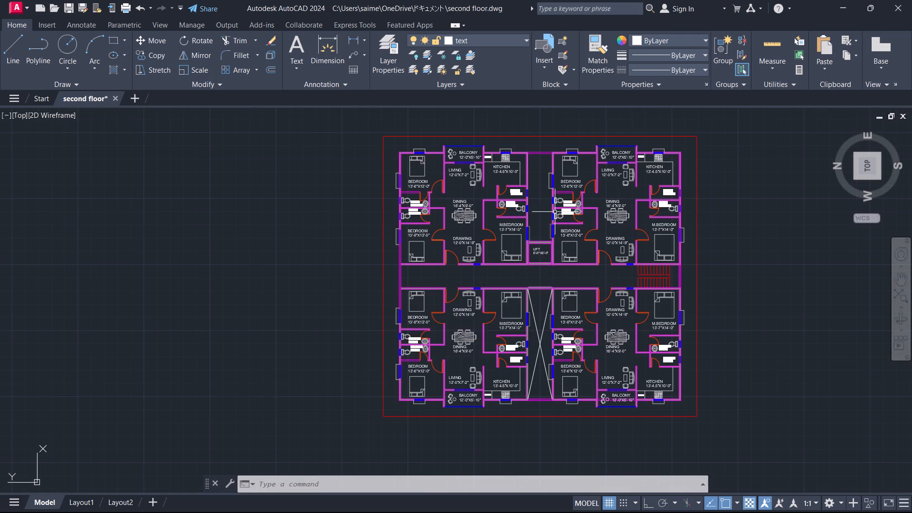
middle_drag(536, 206, 486, 283)
key(space)
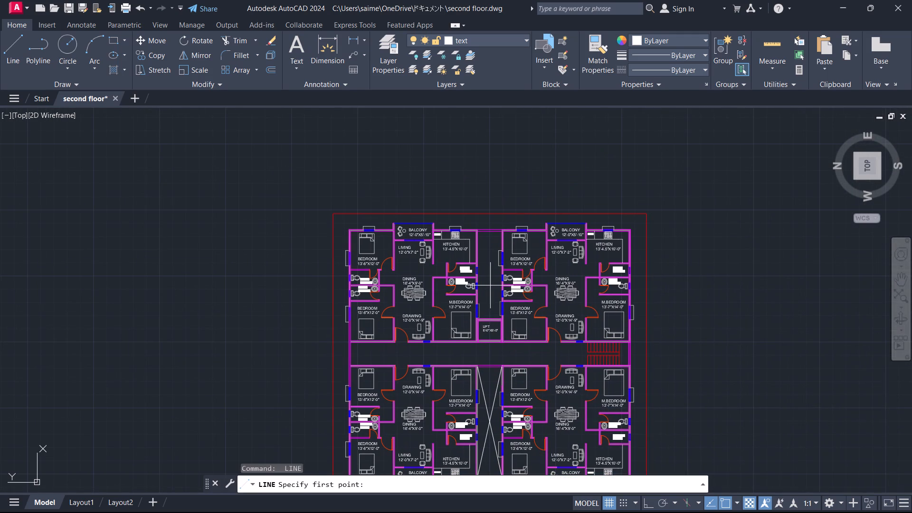
scroll(490, 285, up, 2)
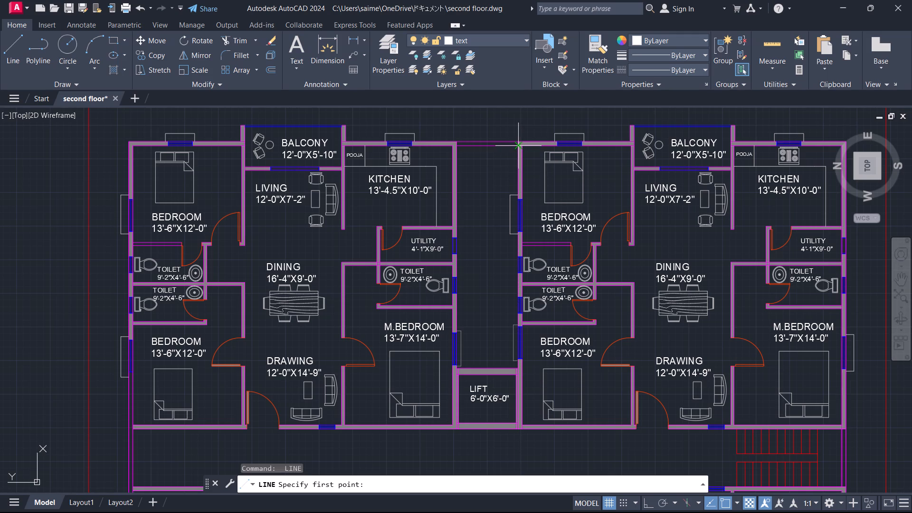
scroll(517, 148, up, 3)
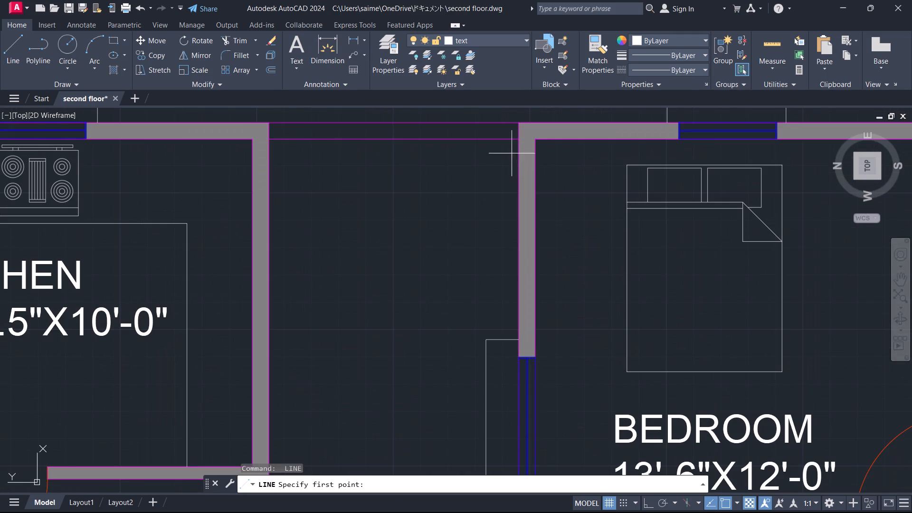
scroll(510, 158, down, 1)
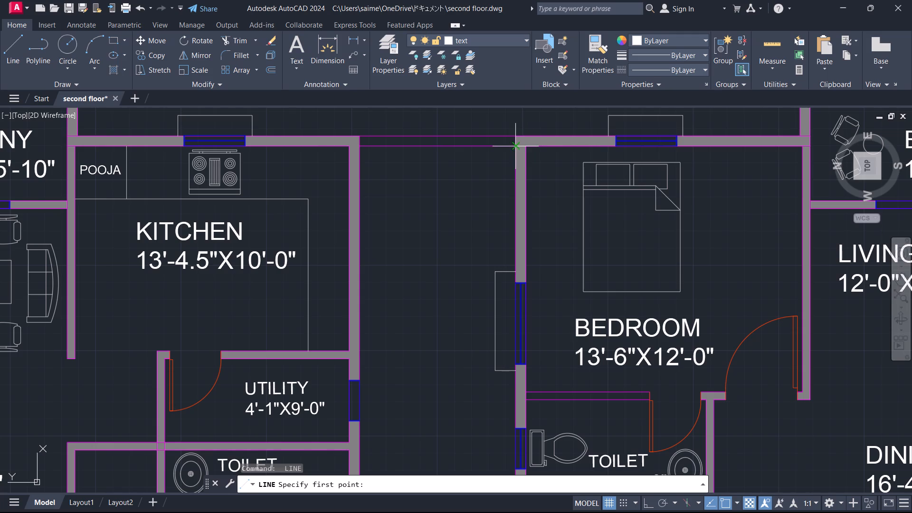
click(513, 145)
scroll(460, 255, down, 1)
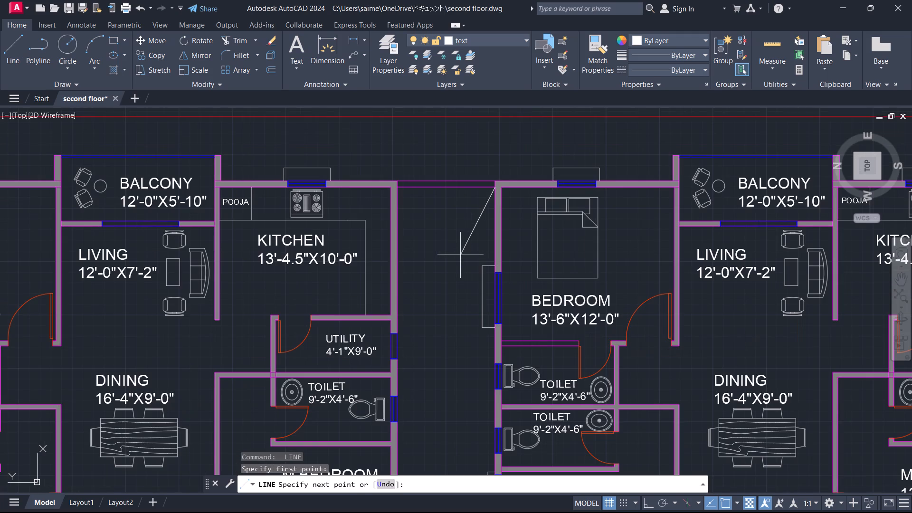
middle_drag(460, 255, 521, 170)
scroll(499, 294, down, 1)
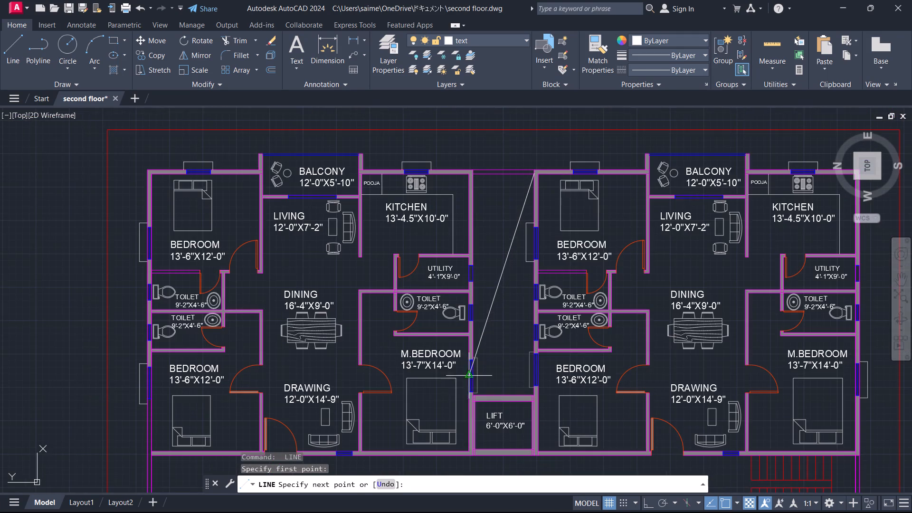
scroll(474, 392, up, 3)
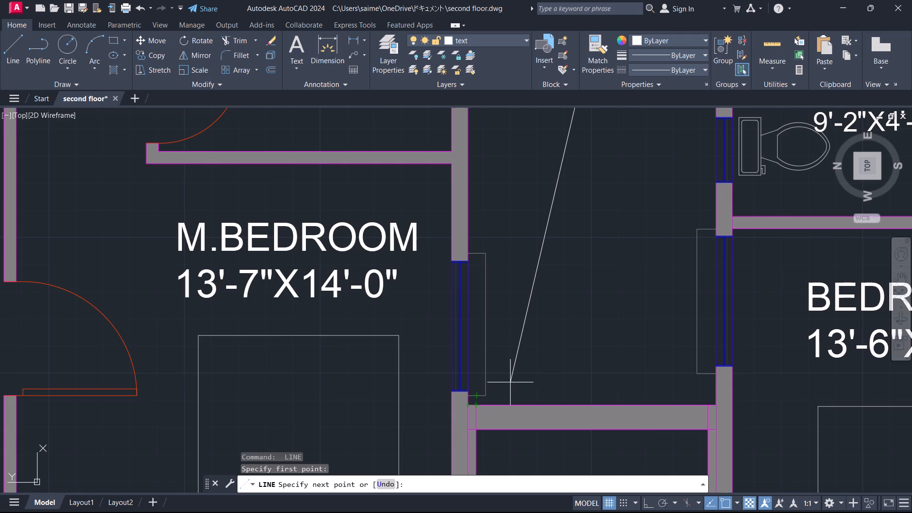
scroll(483, 399, up, 2)
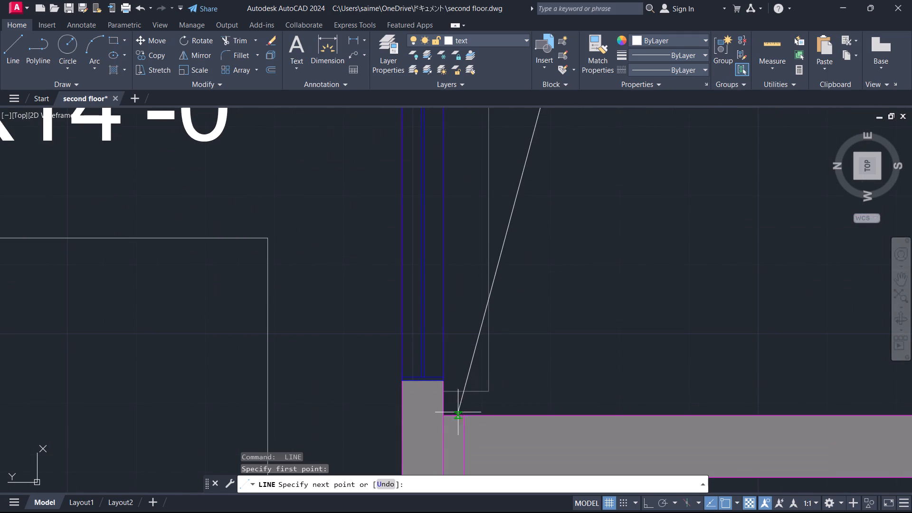
click(447, 412)
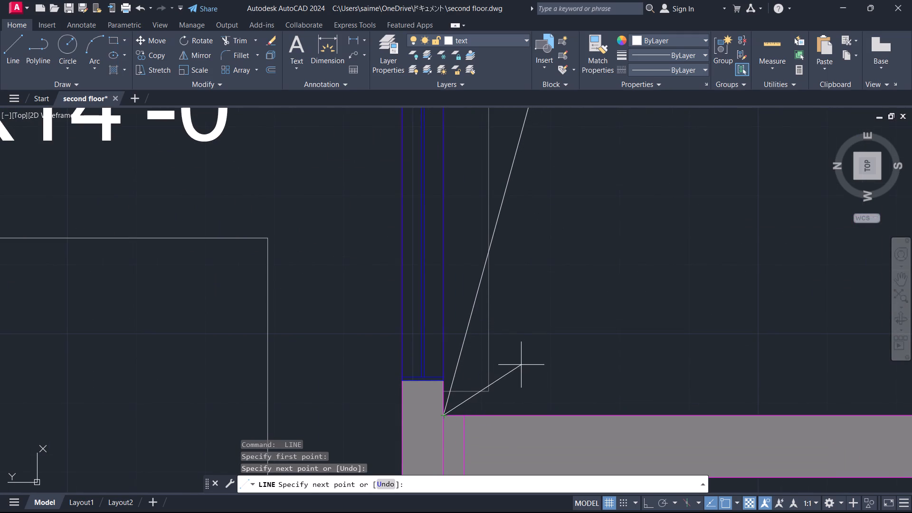
key(Escape)
Draw the opposite diagonal across the shaft above the lift, from the lift wall corner on the bedroom side to the outer corner beside the kitchen.
scroll(529, 361, down, 2)
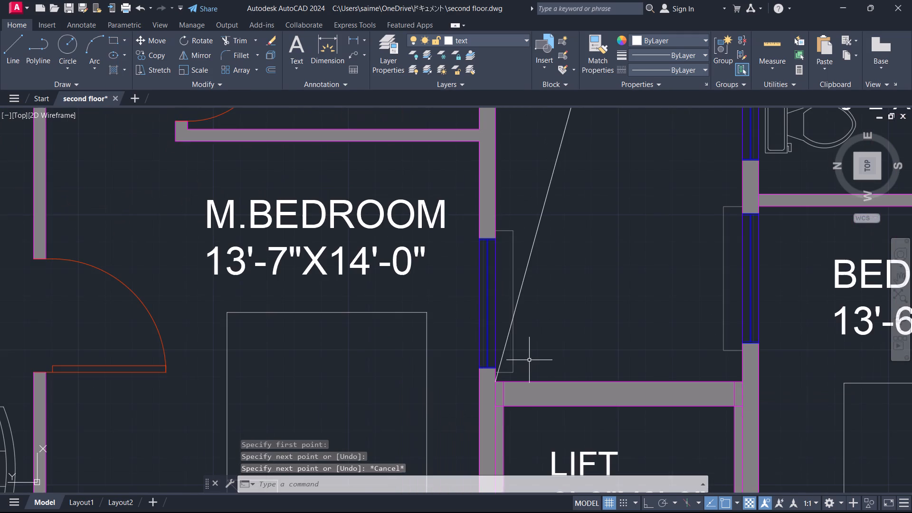
key(space)
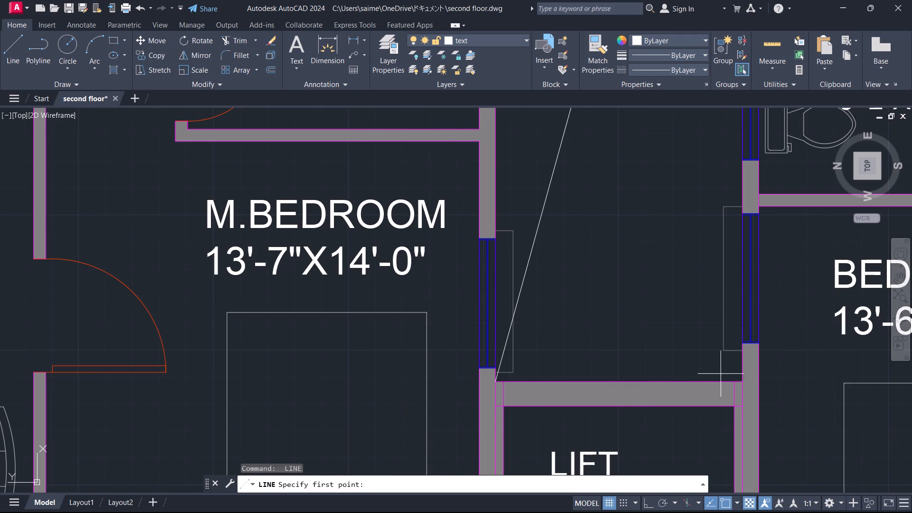
click(741, 380)
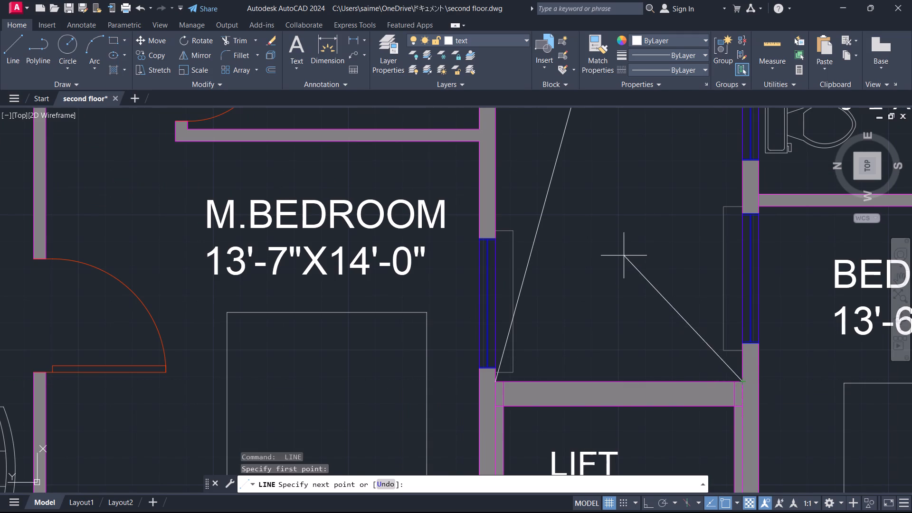
scroll(624, 256, down, 2)
middle_drag(632, 248, 583, 439)
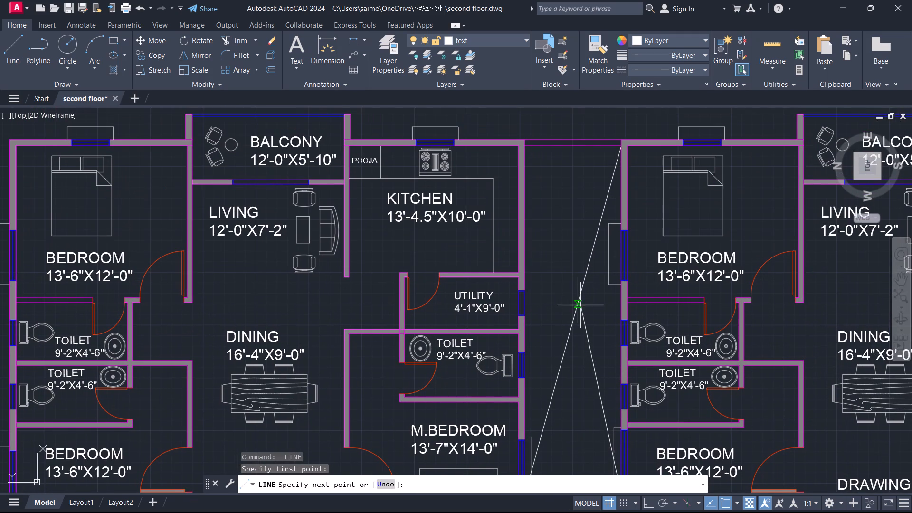
scroll(531, 146, up, 3)
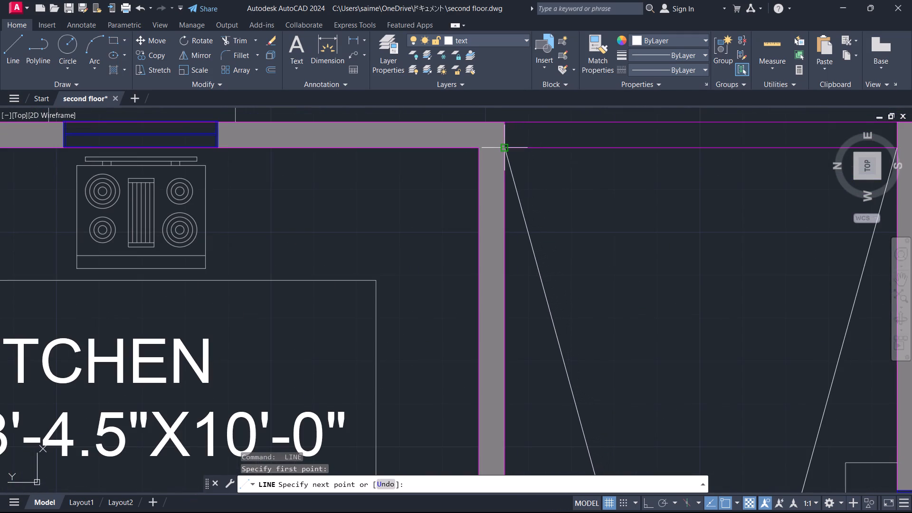
click(507, 150)
key(Escape)
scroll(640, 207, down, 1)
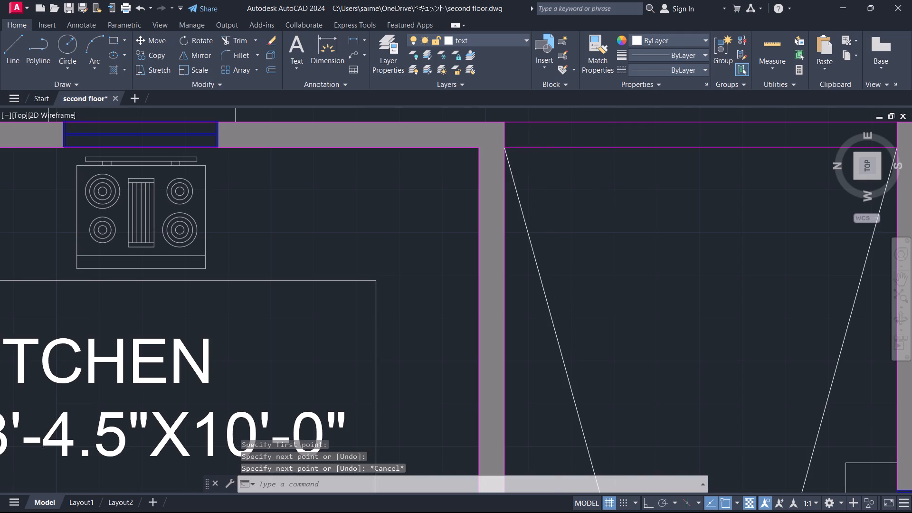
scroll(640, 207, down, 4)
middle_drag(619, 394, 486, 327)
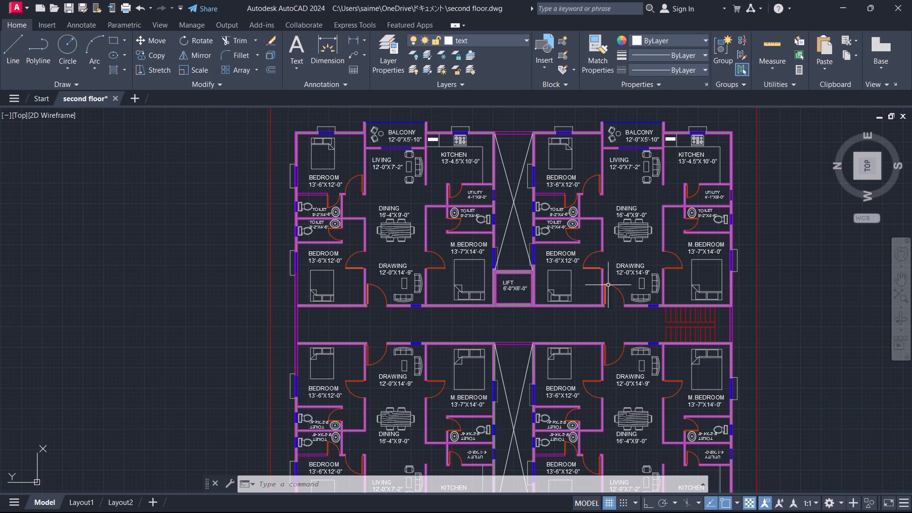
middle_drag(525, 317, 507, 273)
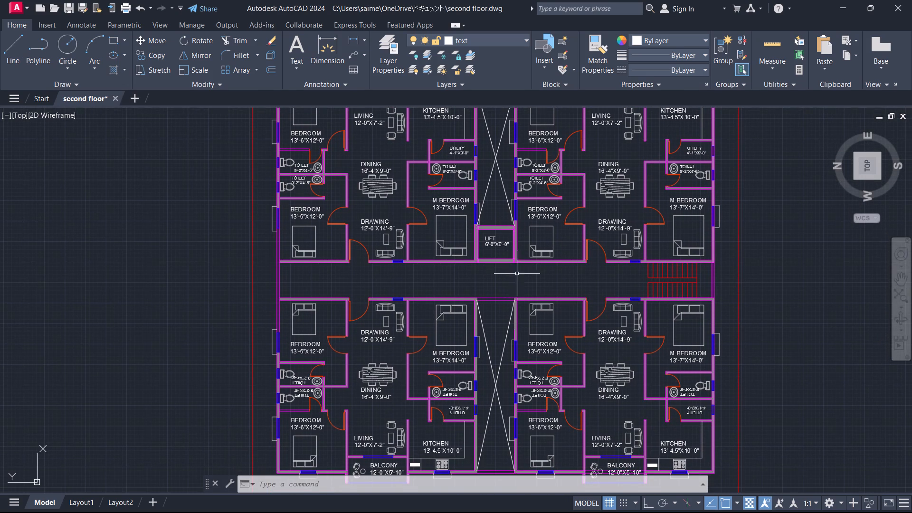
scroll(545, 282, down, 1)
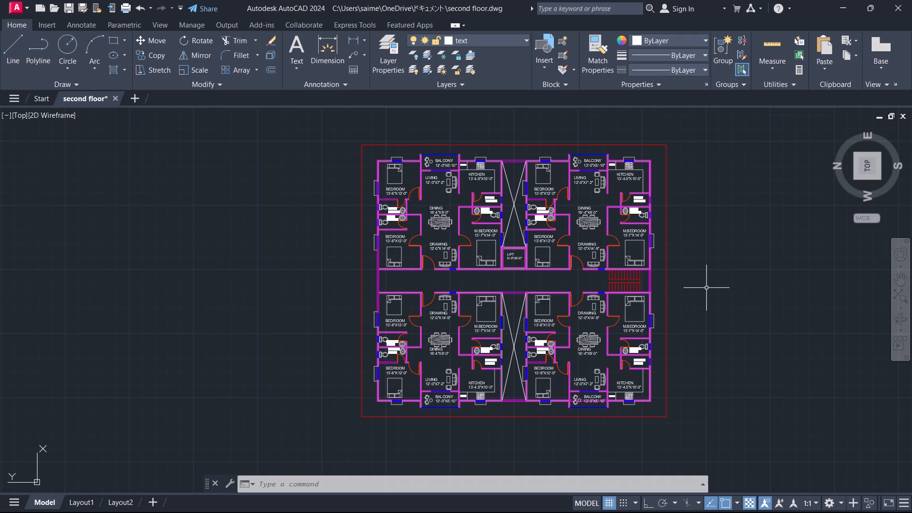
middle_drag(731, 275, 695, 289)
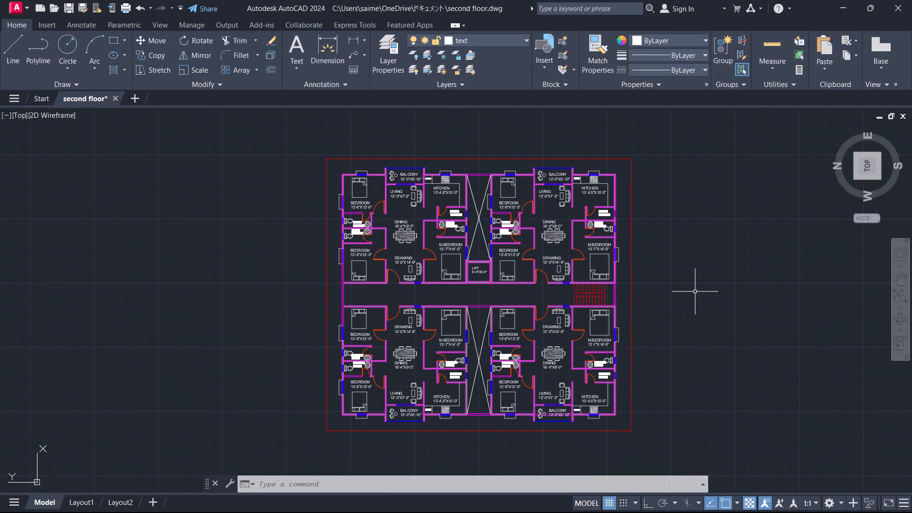
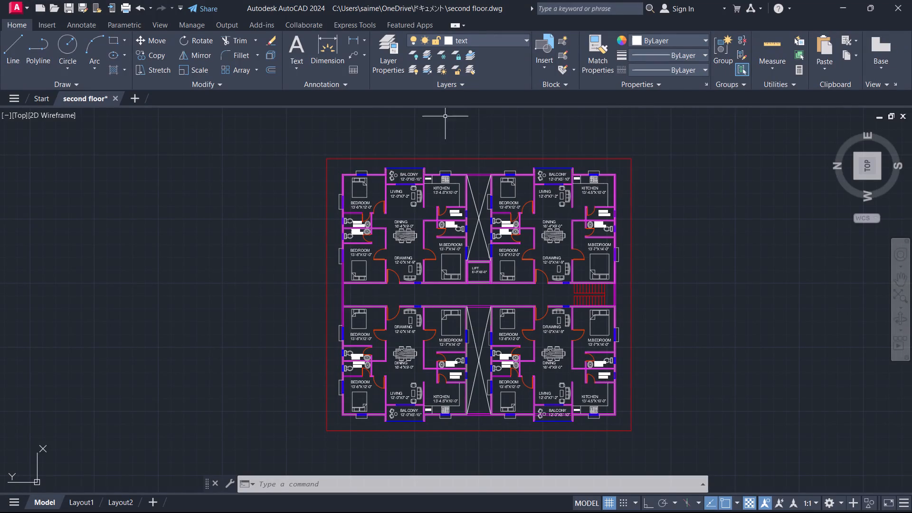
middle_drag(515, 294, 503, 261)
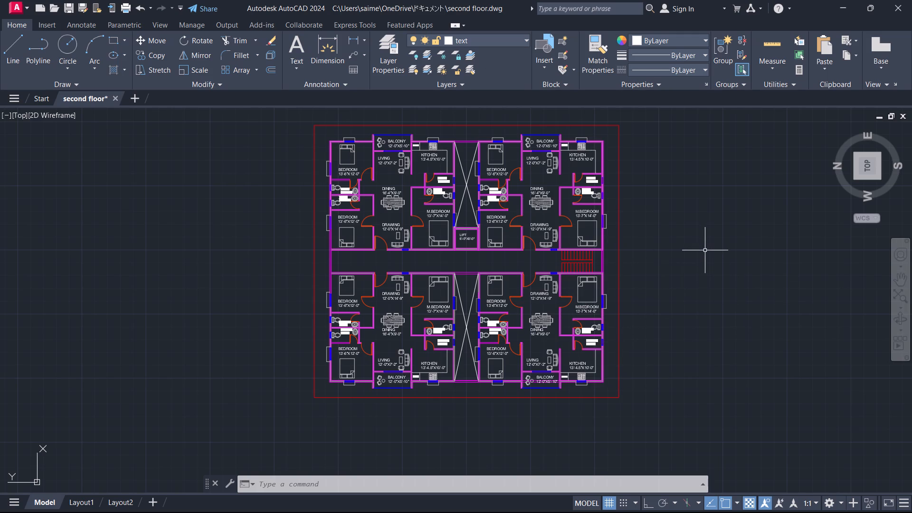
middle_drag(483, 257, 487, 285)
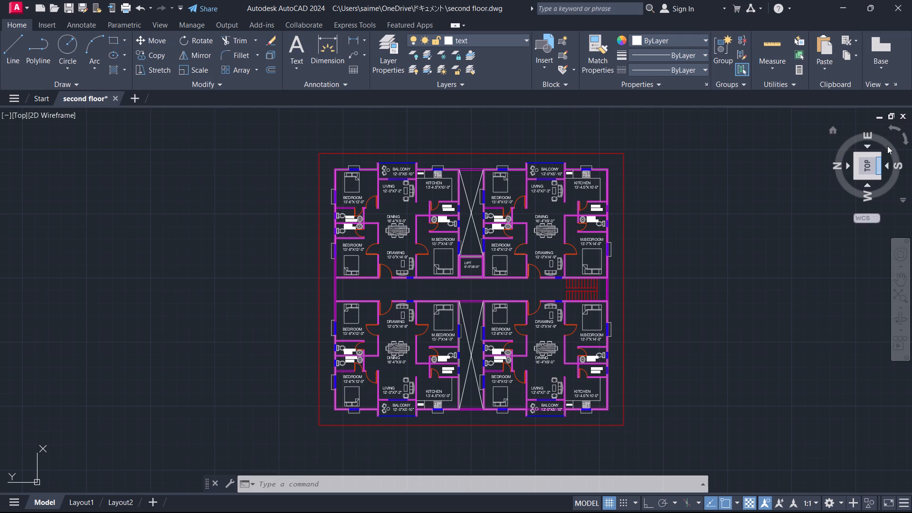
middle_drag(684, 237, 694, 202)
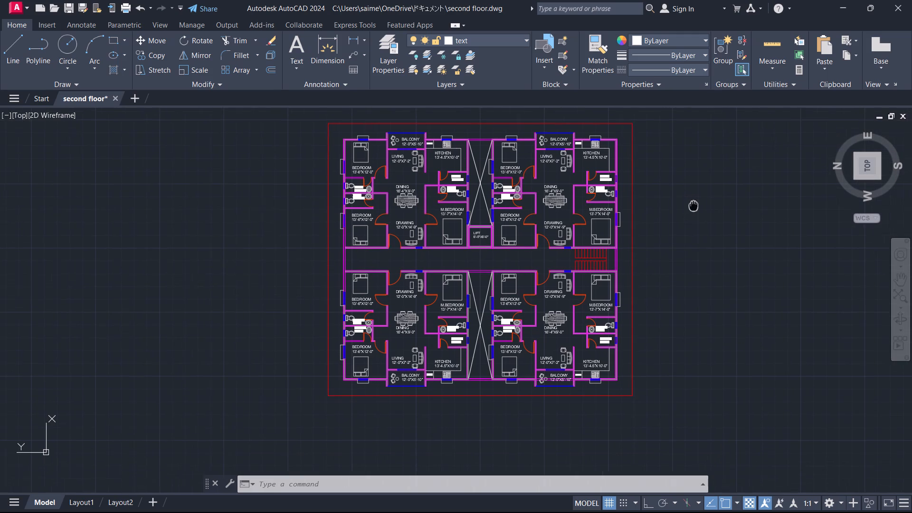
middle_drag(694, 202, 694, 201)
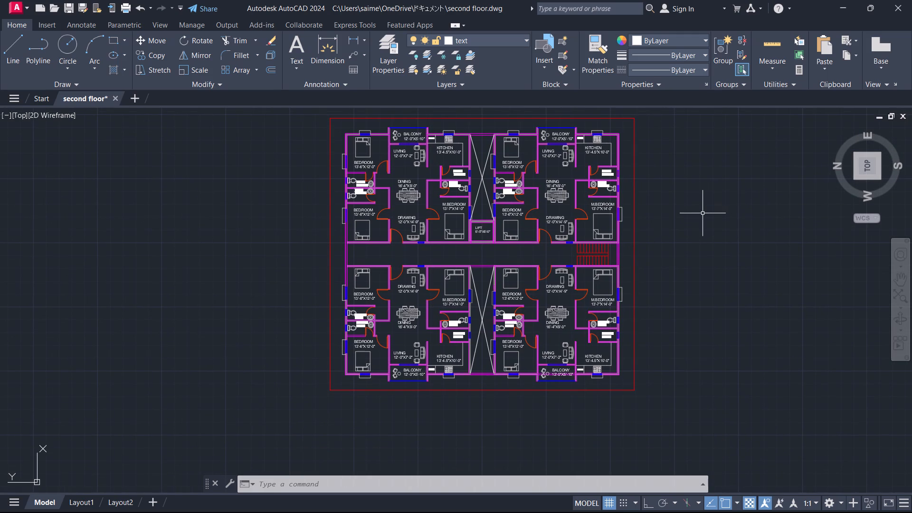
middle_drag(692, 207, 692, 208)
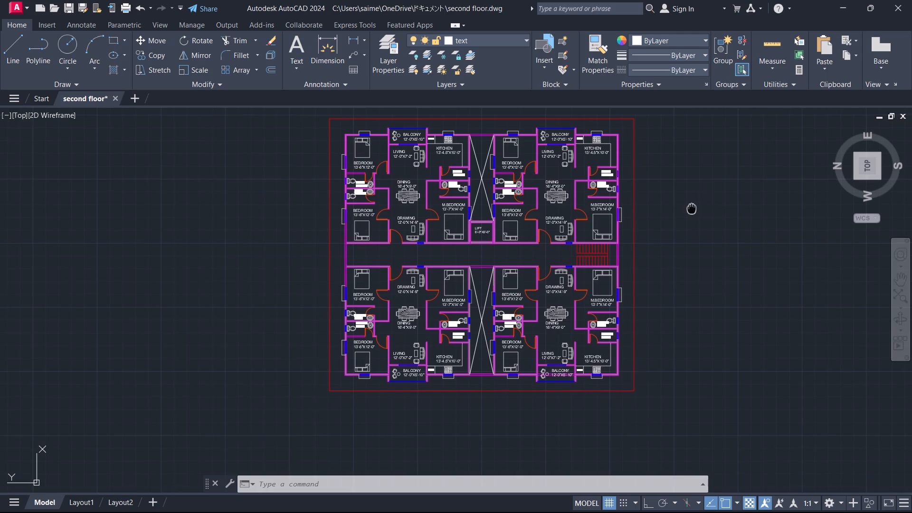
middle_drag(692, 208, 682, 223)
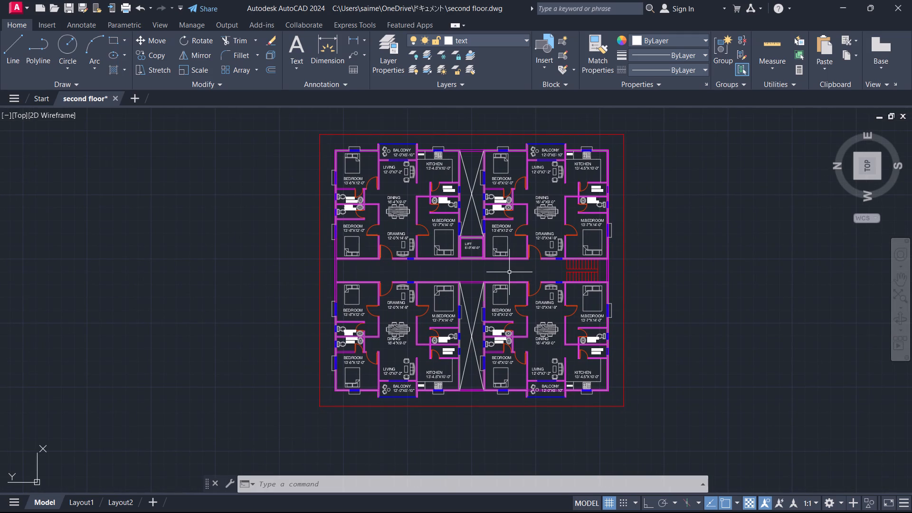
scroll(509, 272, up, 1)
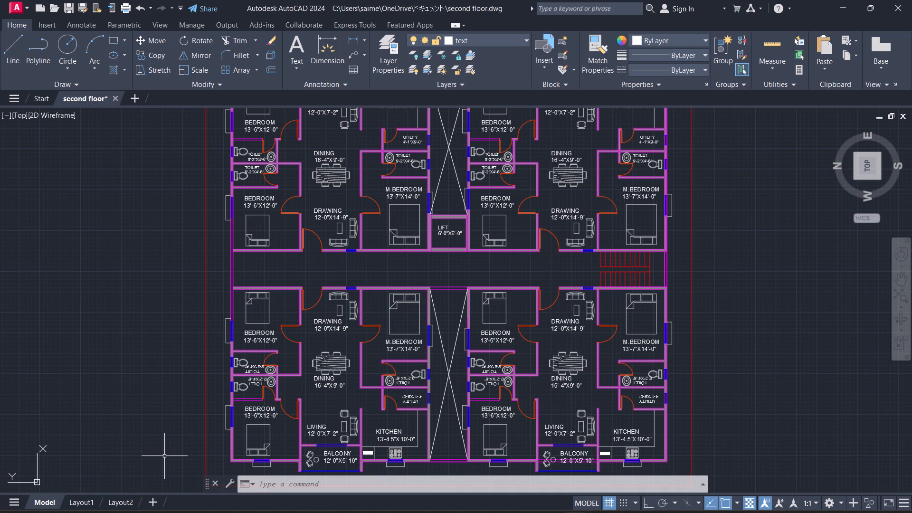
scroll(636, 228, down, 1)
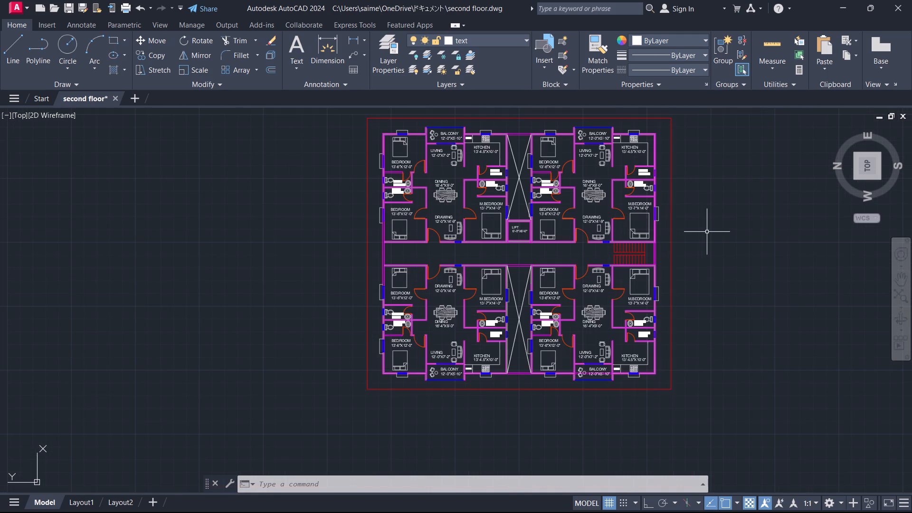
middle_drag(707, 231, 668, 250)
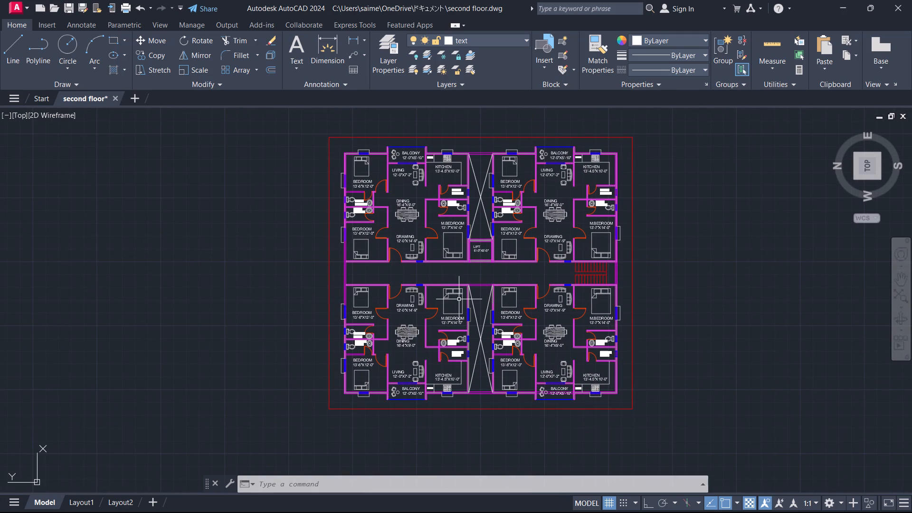
Save all open drawings, including the second floor plan.
click(16, 97)
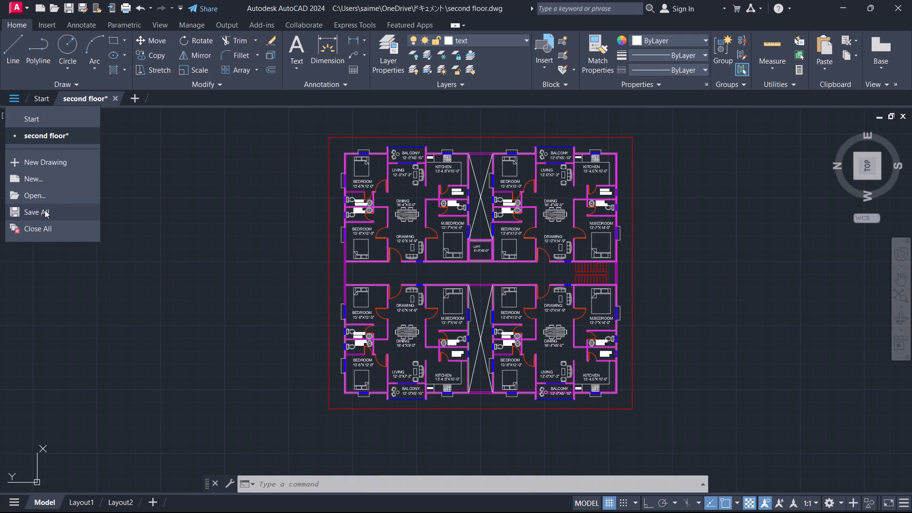
click(45, 210)
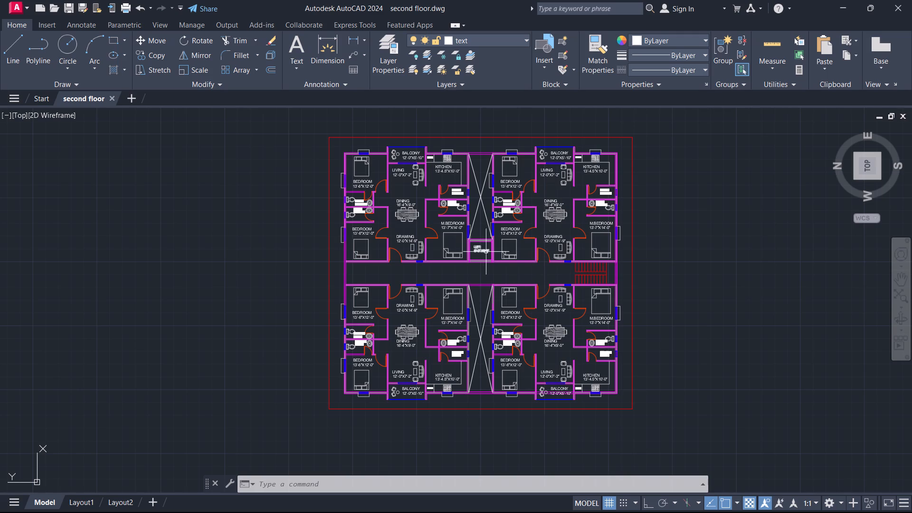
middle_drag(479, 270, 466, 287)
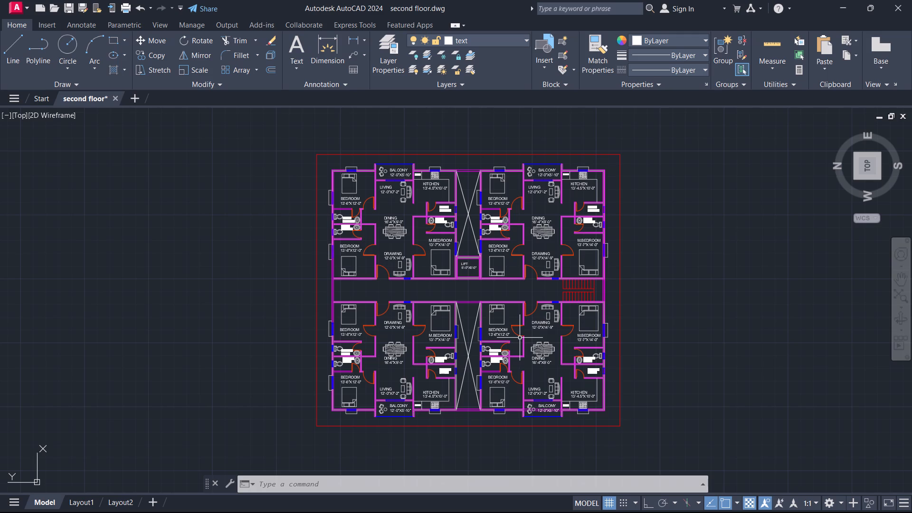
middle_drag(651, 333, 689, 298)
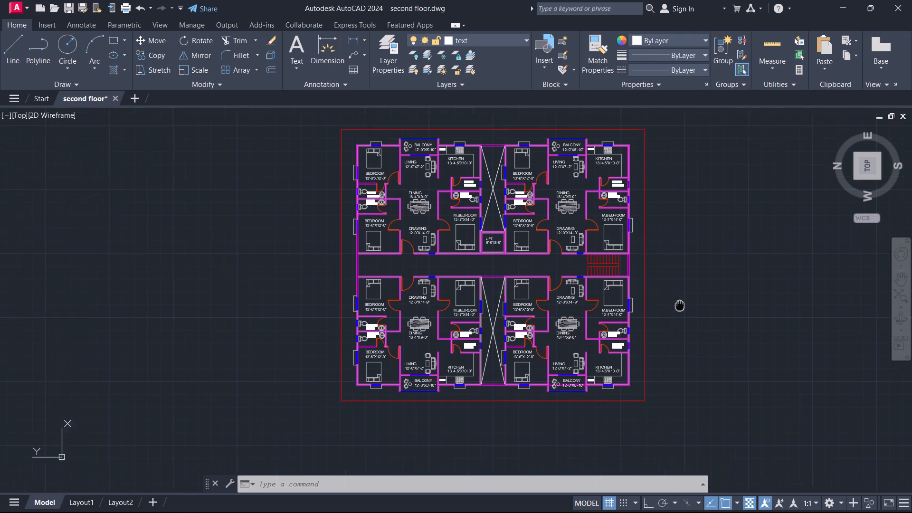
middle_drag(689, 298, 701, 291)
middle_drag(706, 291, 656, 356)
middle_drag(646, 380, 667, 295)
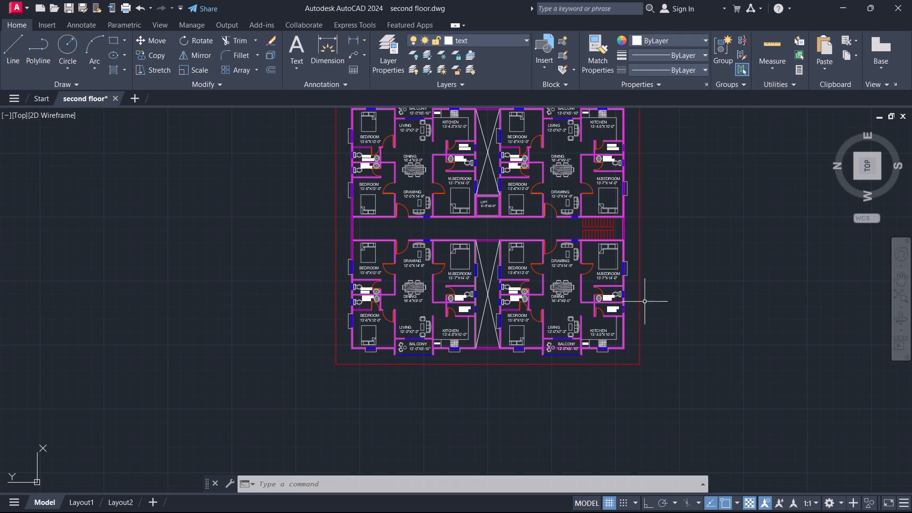
Examine the mirrored apartments below the corridor, checking their toilet, utility and room labels, walls, doors and the crossed shaft.
scroll(579, 300, up, 3)
scroll(696, 297, up, 4)
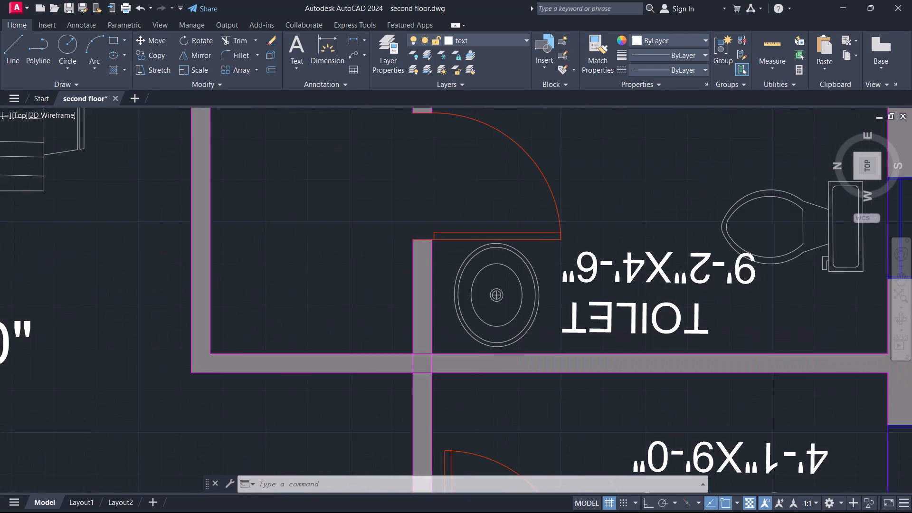
scroll(687, 298, down, 2)
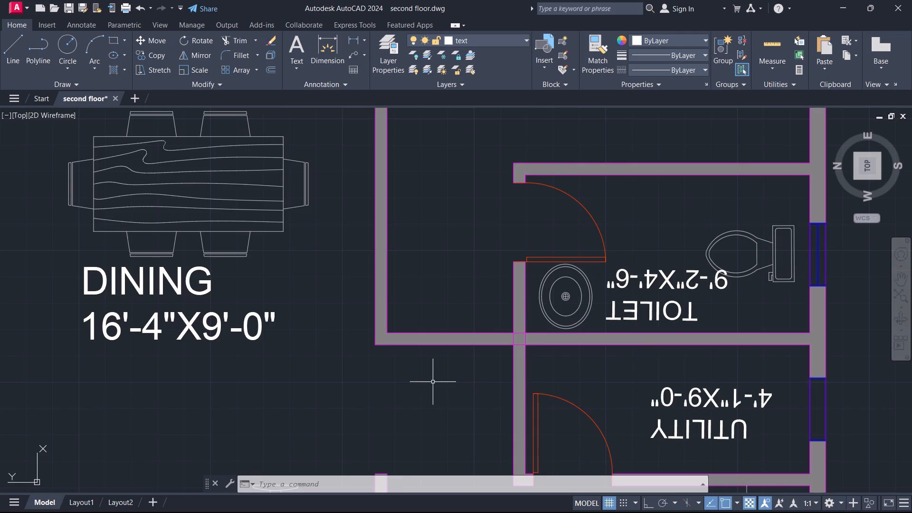
scroll(426, 394, down, 2)
middle_drag(444, 332, 473, 225)
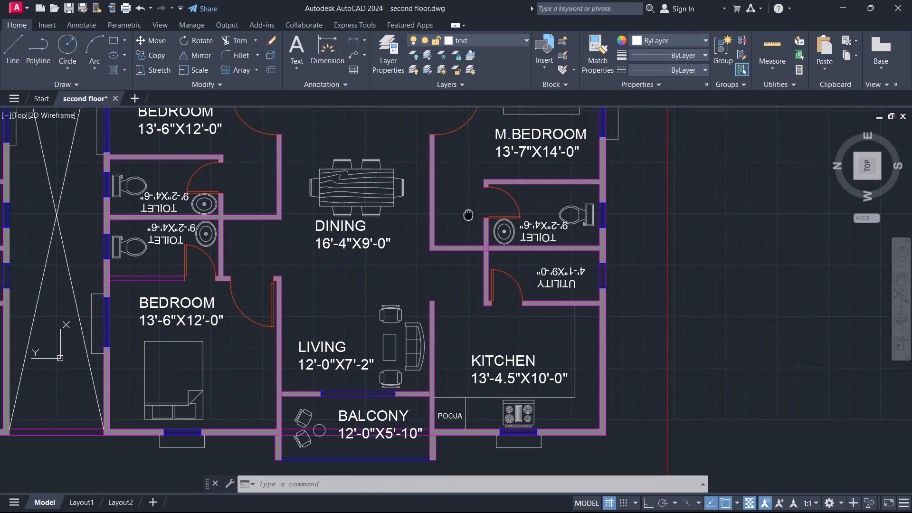
middle_drag(473, 225, 533, 258)
scroll(442, 304, down, 1)
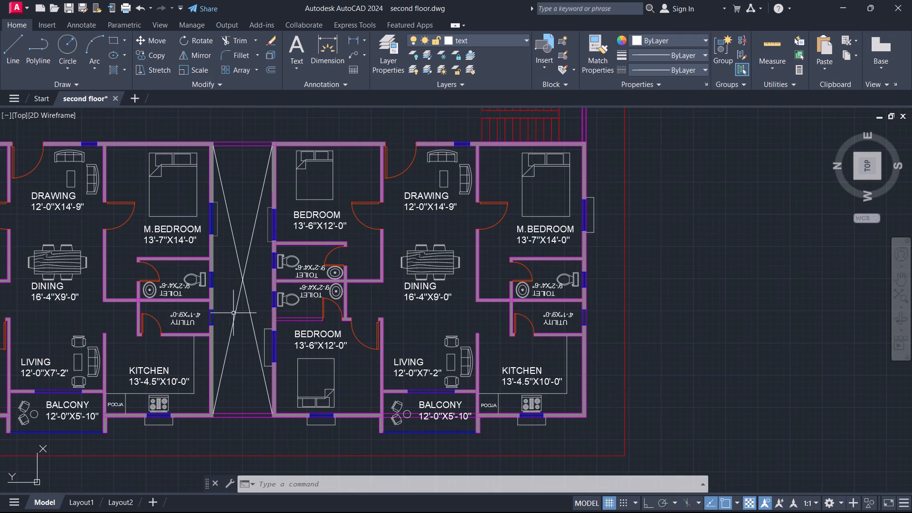
middle_drag(241, 323, 495, 330)
scroll(314, 332, down, 1)
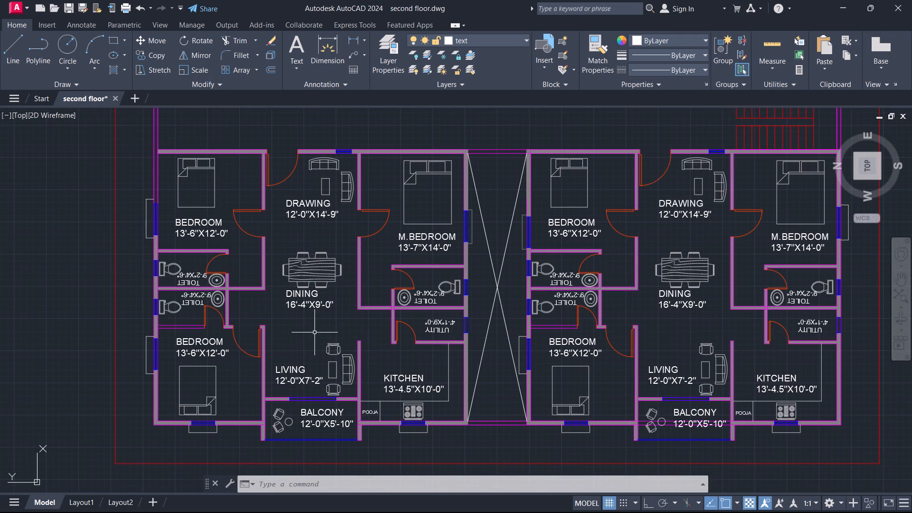
middle_drag(351, 195, 324, 256)
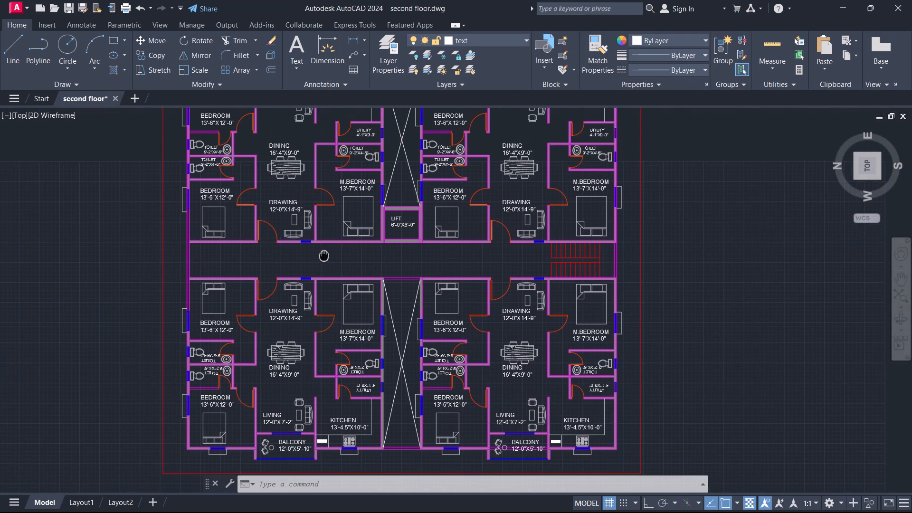
middle_drag(324, 256, 324, 257)
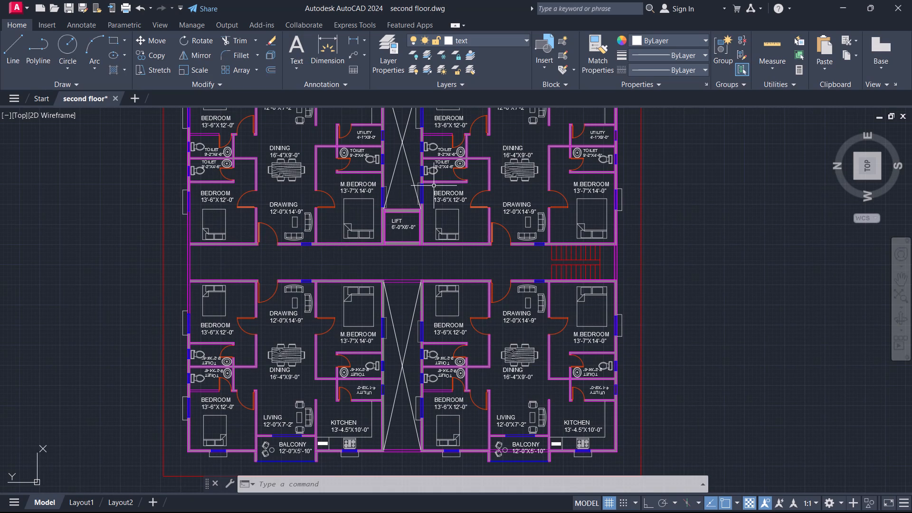
Examine the crossed shaft above the lift, including its diagonal ends at the lift wall and outer wall, and the adjoining rooms.
scroll(439, 204, down, 1)
scroll(426, 181, up, 5)
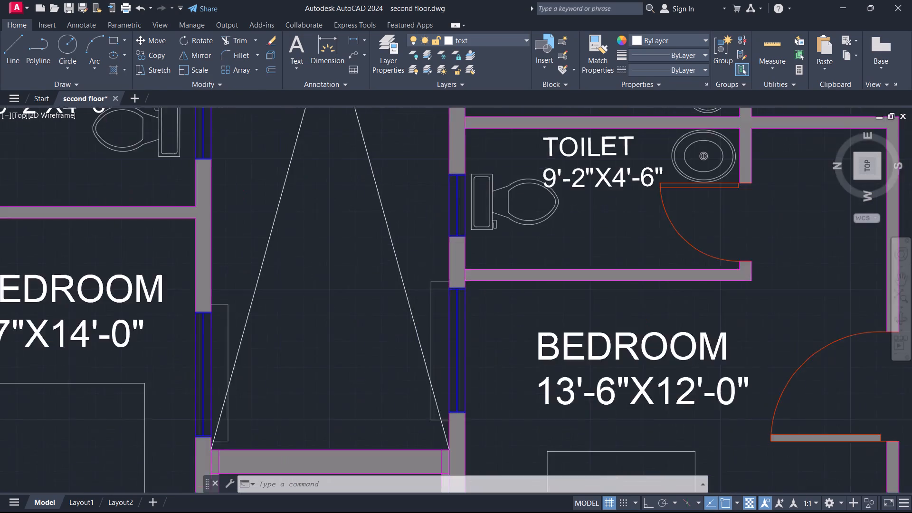
scroll(424, 184, up, 2)
scroll(429, 186, down, 4)
scroll(439, 234, down, 2)
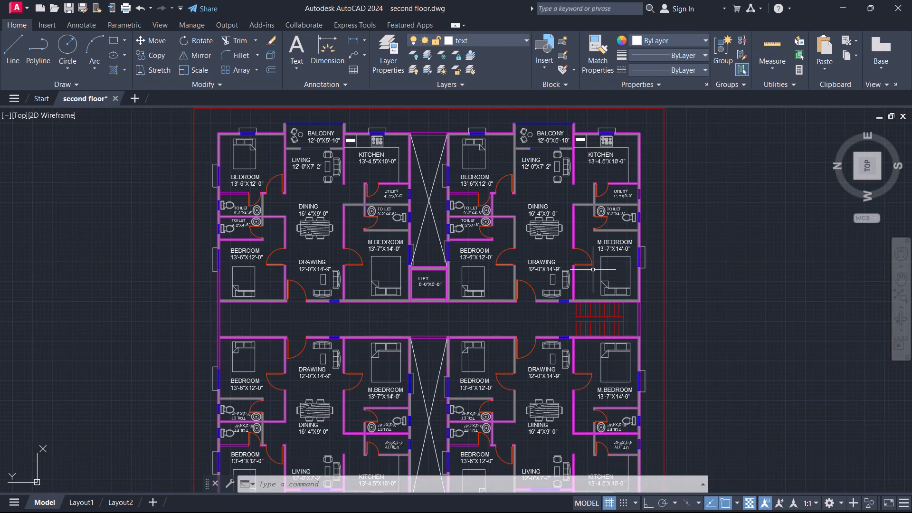
scroll(593, 270, down, 1)
scroll(497, 184, up, 3)
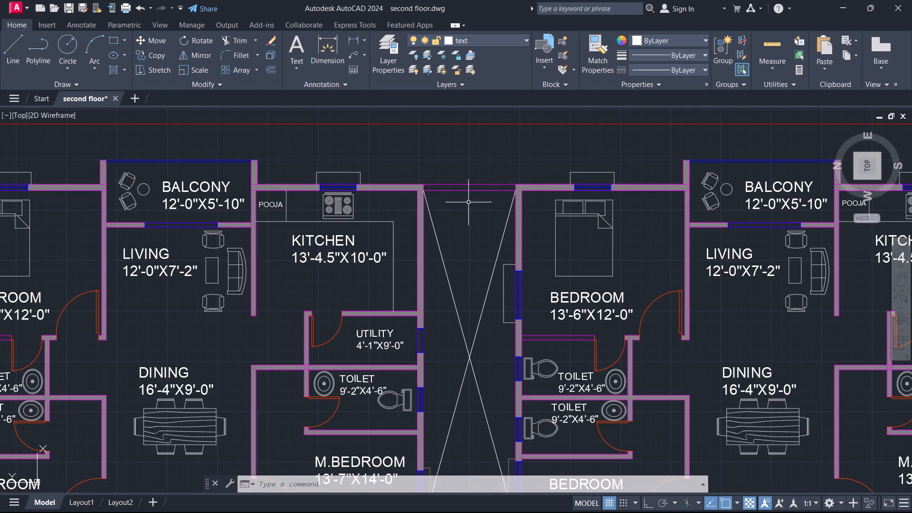
scroll(465, 201, up, 4)
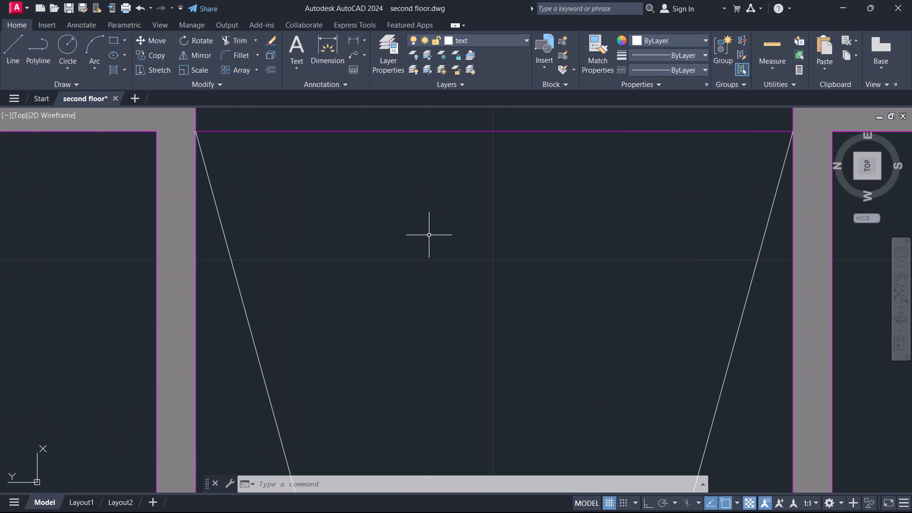
scroll(419, 223, down, 3)
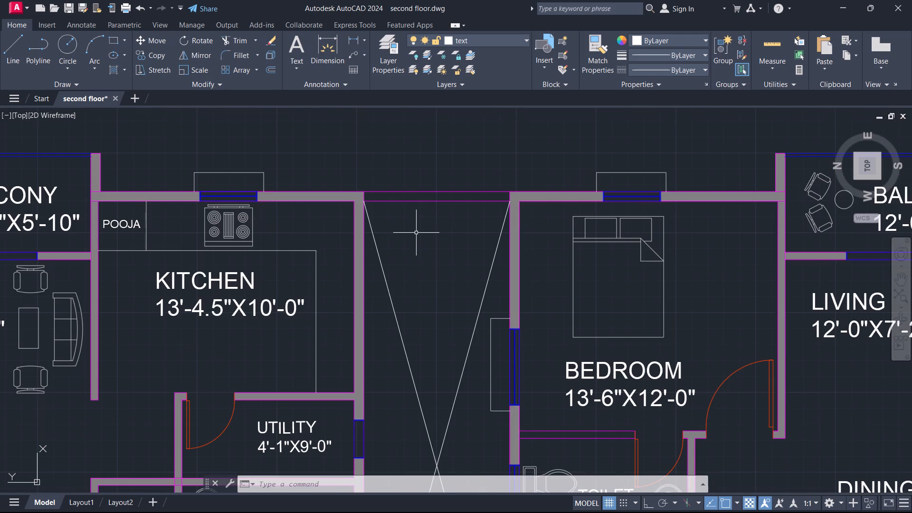
scroll(420, 232, down, 1)
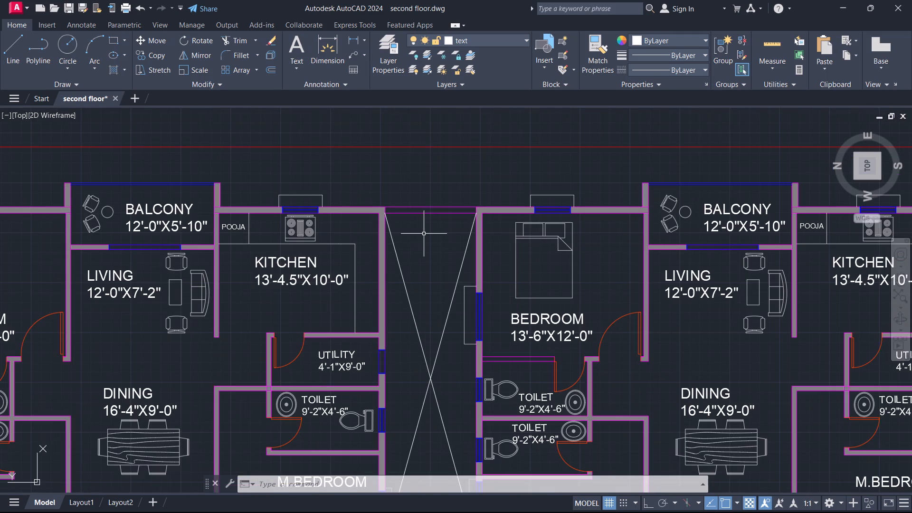
middle_drag(412, 192, 415, 173)
scroll(416, 173, down, 1)
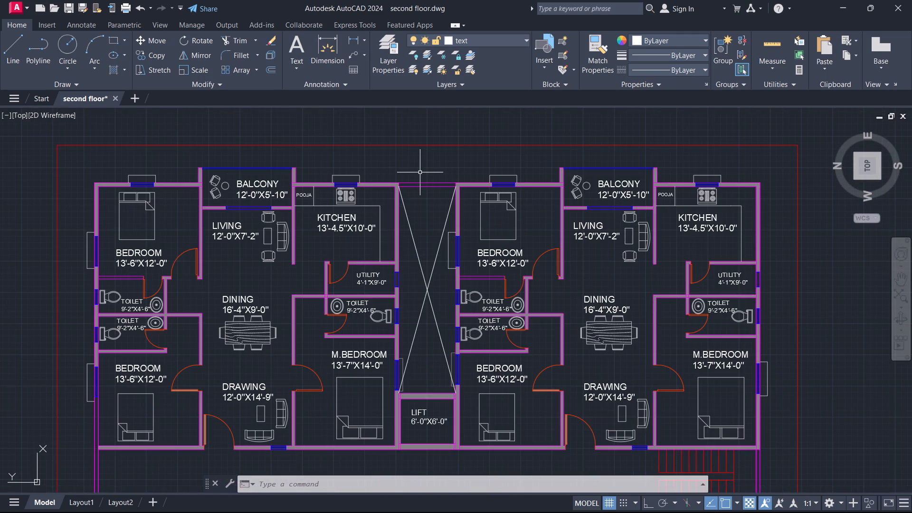
middle_drag(431, 351, 451, 196)
scroll(445, 214, down, 1)
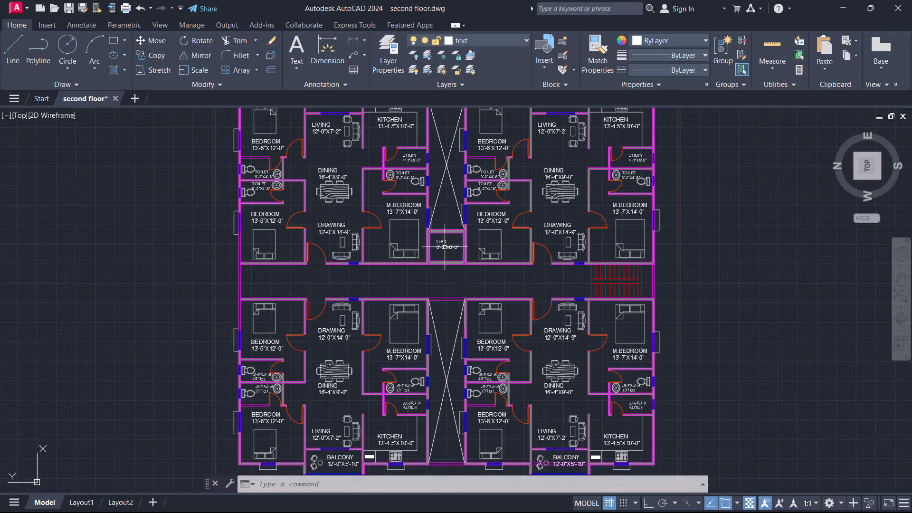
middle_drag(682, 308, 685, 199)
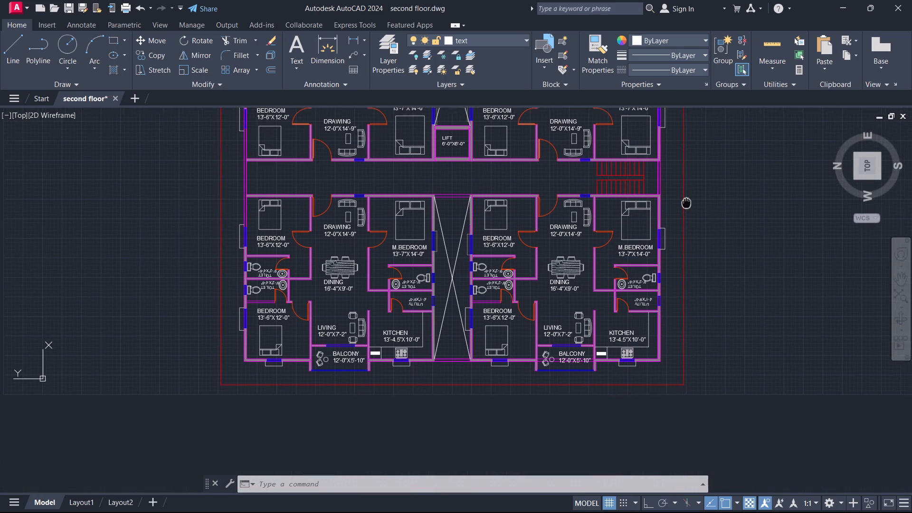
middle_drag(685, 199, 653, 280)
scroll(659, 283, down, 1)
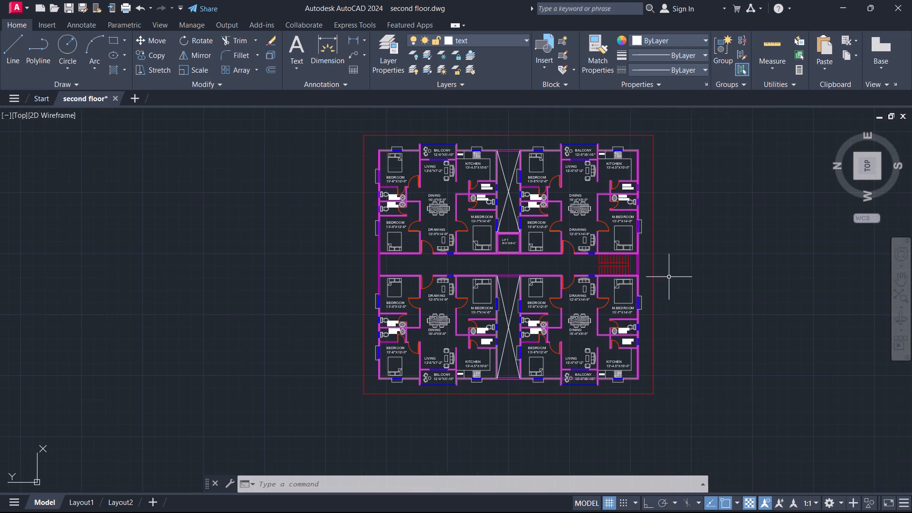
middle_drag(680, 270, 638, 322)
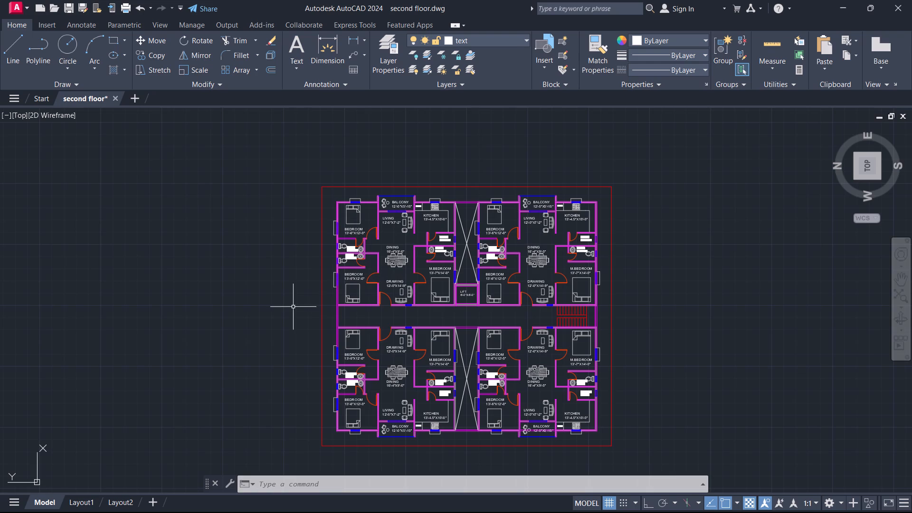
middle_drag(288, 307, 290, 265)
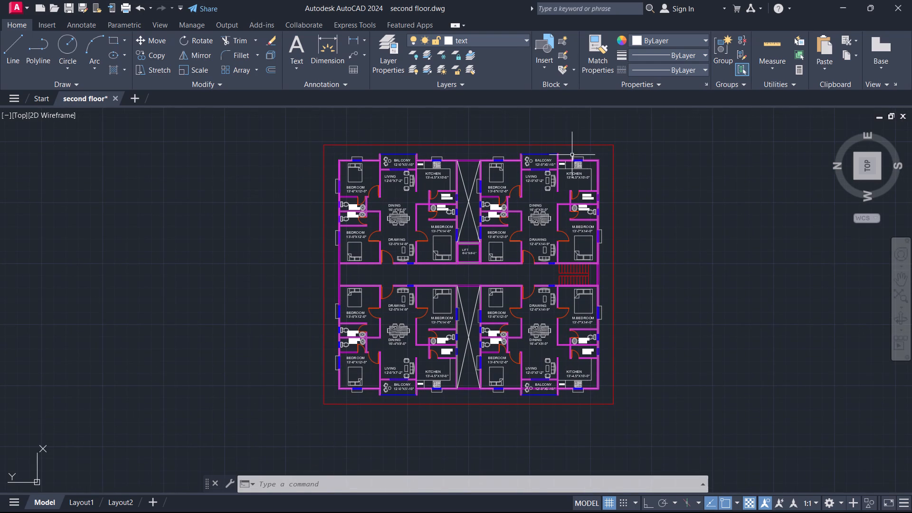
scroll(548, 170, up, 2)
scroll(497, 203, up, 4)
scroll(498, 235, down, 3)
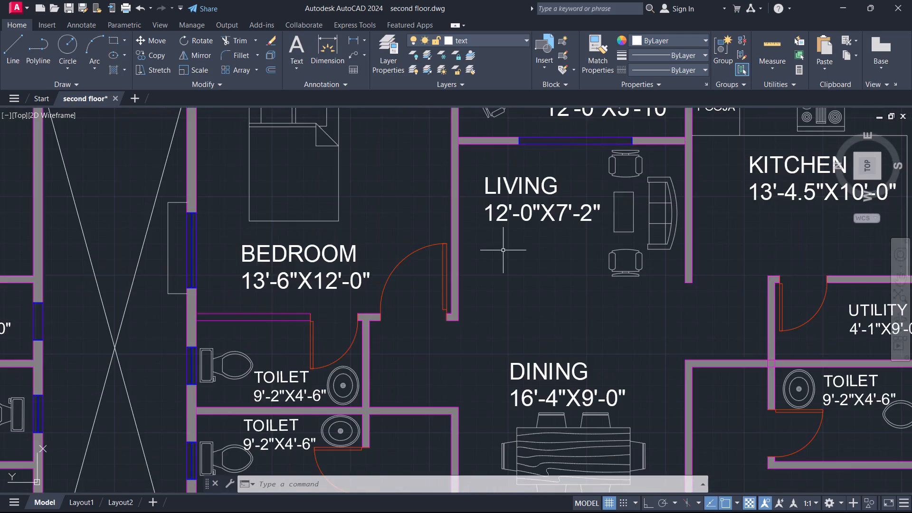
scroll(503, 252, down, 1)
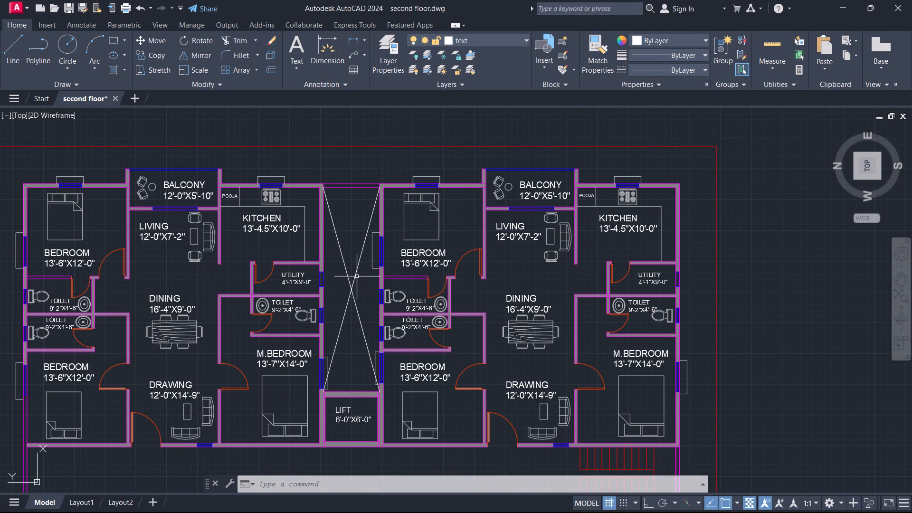
Examine the apartments around the central corridor, including the crossed shafts, lift, drawing room entrance door and staircase.
middle_drag(342, 224, 351, 209)
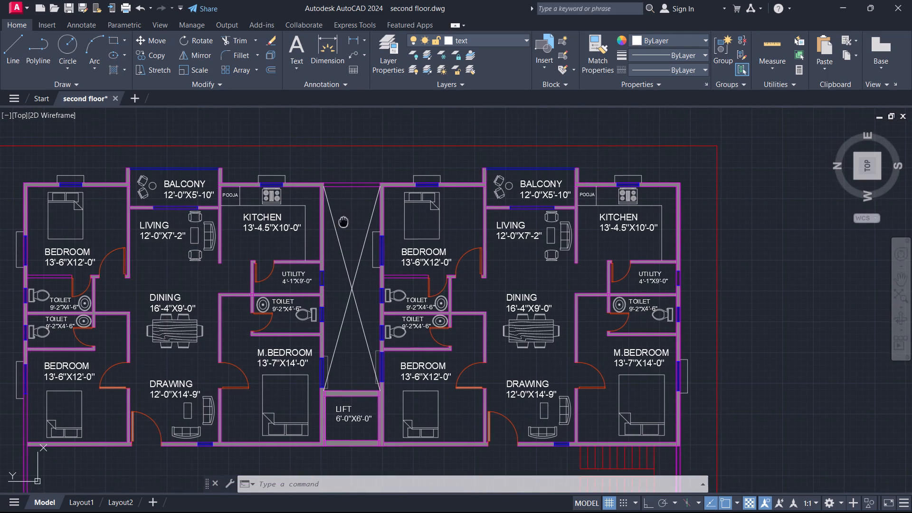
middle_drag(351, 209, 407, 152)
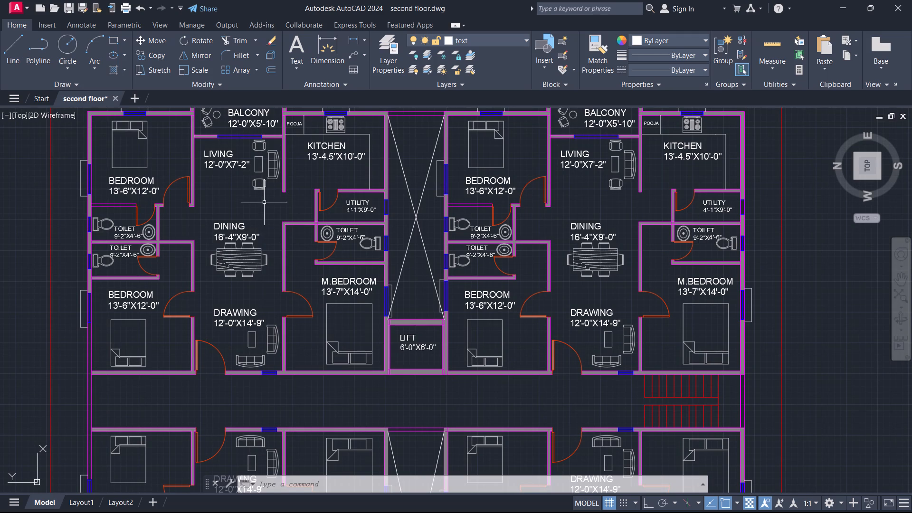
scroll(435, 229, down, 1)
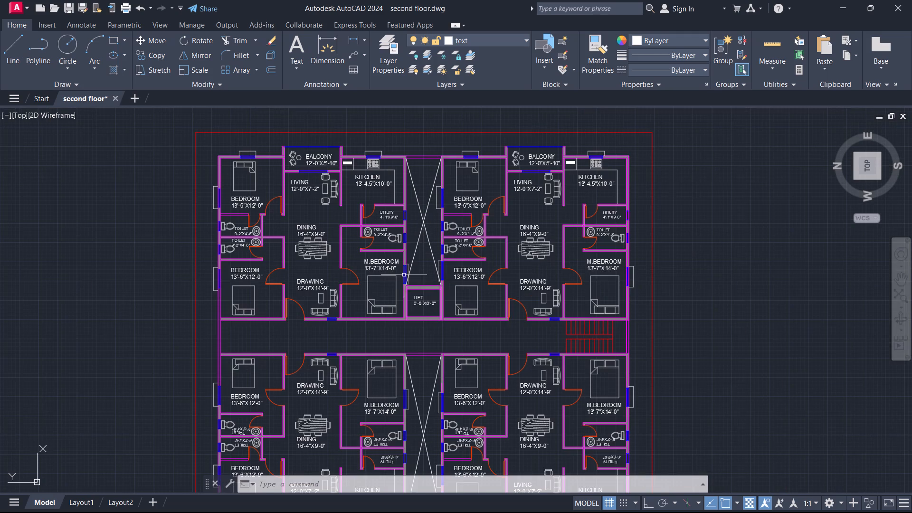
middle_drag(407, 338, 425, 273)
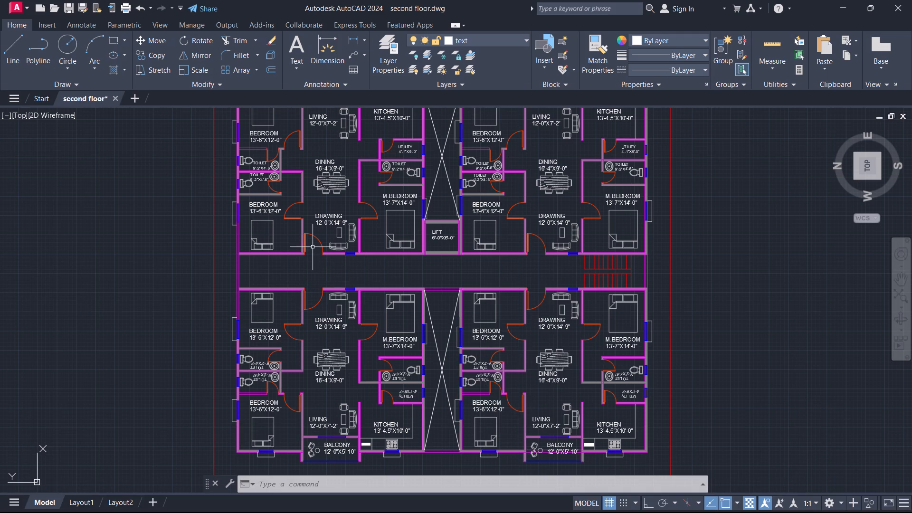
scroll(309, 246, up, 6)
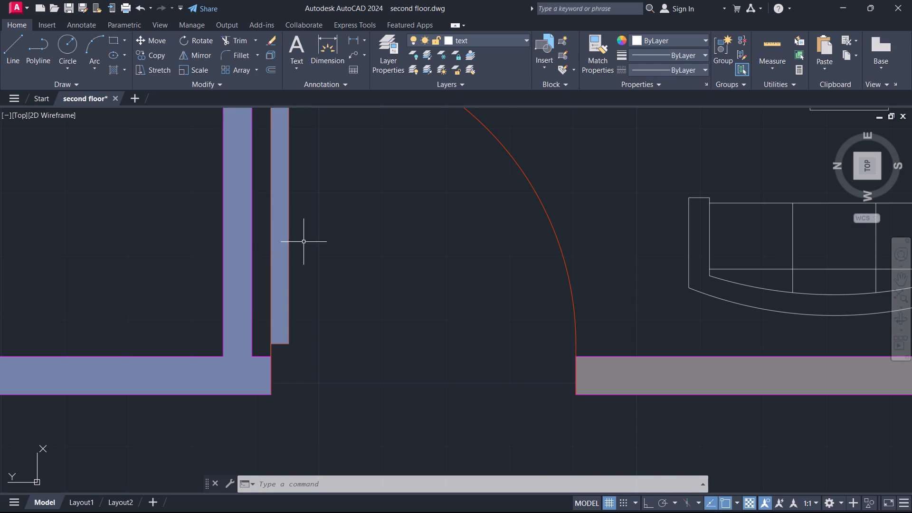
scroll(327, 236, down, 5)
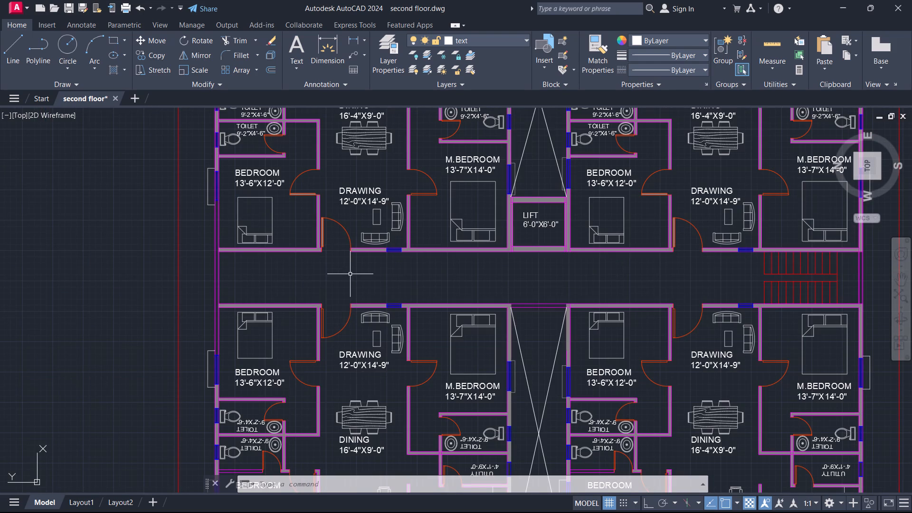
scroll(351, 275, down, 1)
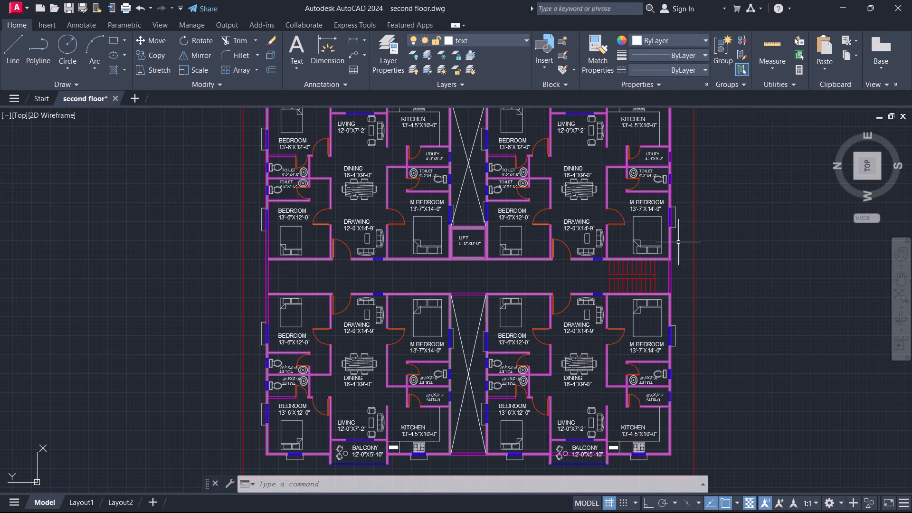
middle_drag(745, 258, 737, 267)
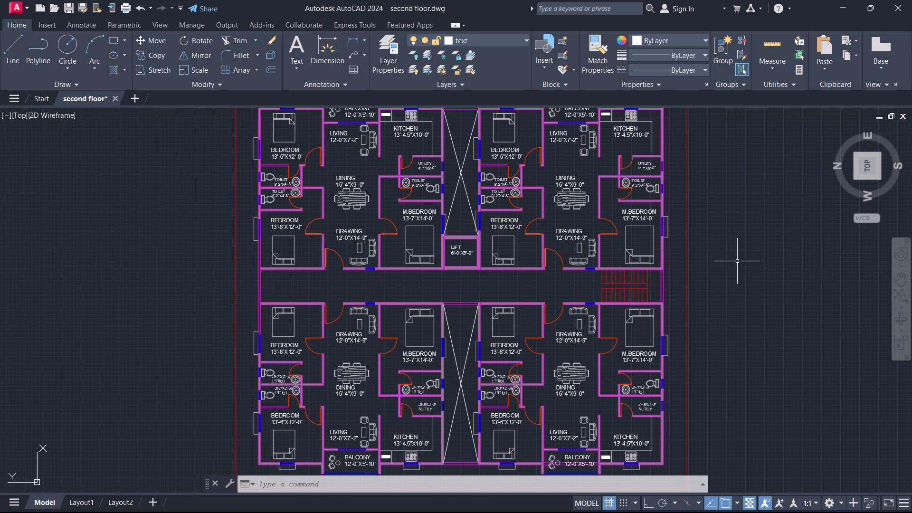
Examine the mirrored toilets, utility labels, doors and bedroom walls beside the crossed shaft below the corridor.
scroll(527, 408, up, 3)
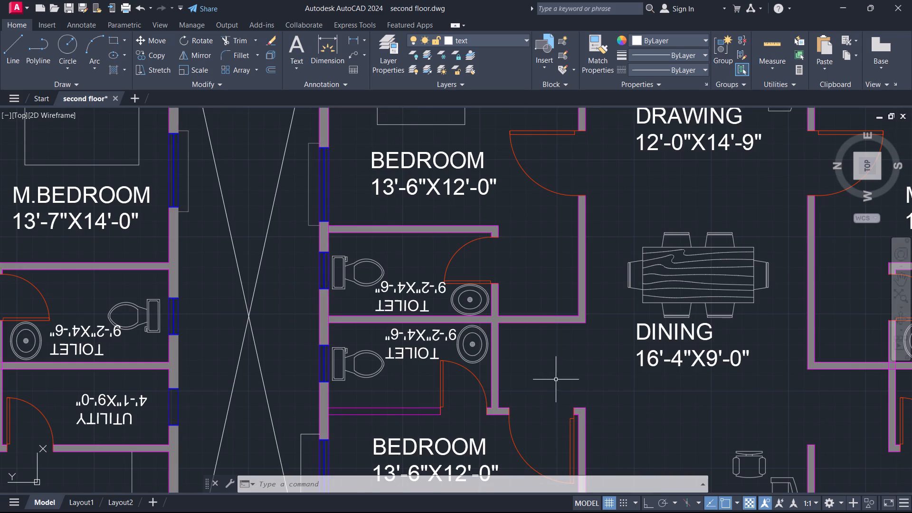
scroll(572, 369, up, 1)
scroll(589, 358, down, 3)
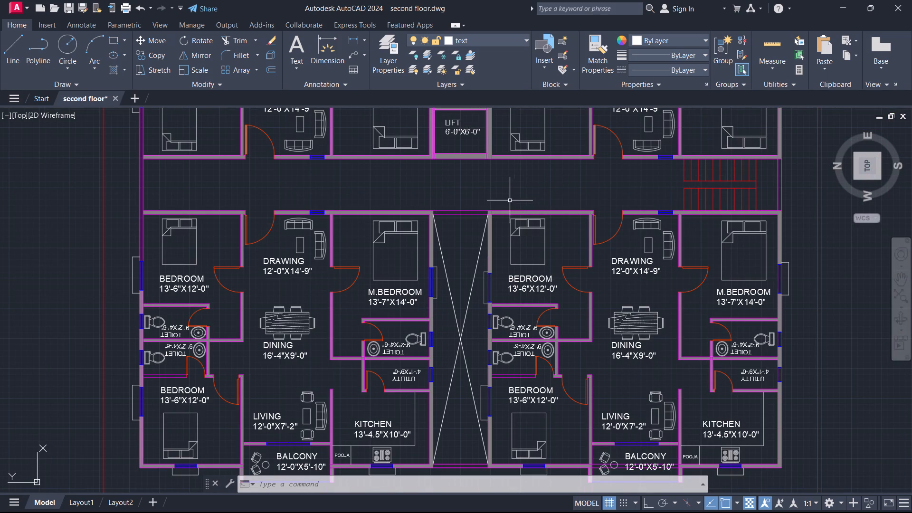
scroll(509, 201, down, 1)
middle_drag(722, 226, 718, 233)
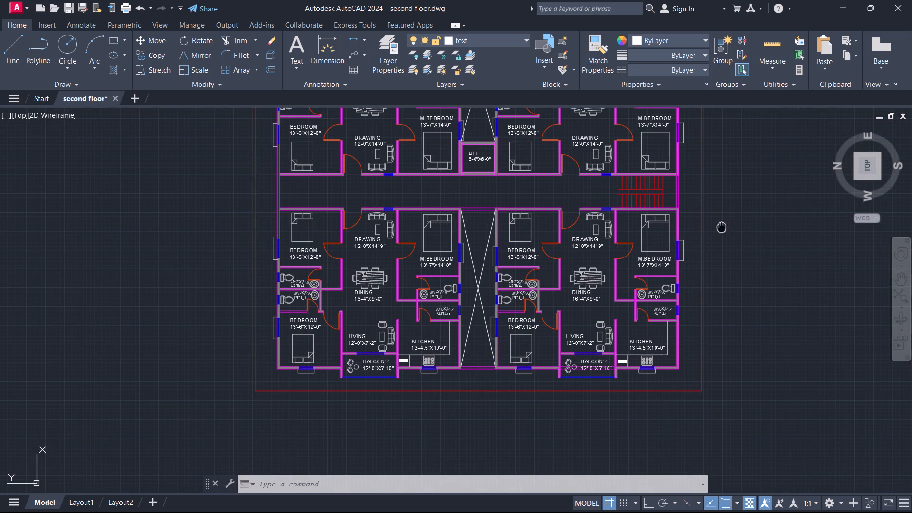
middle_drag(718, 233, 674, 304)
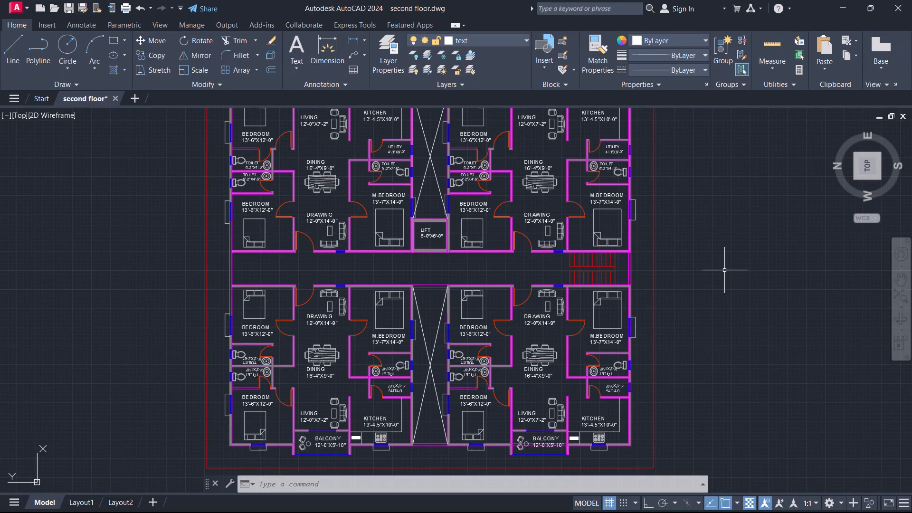
Review the overall second floor layout, from the upper balconies to the lower apartments and the outer boundary.
middle_drag(725, 267, 698, 311)
middle_click(698, 311)
middle_click(698, 311)
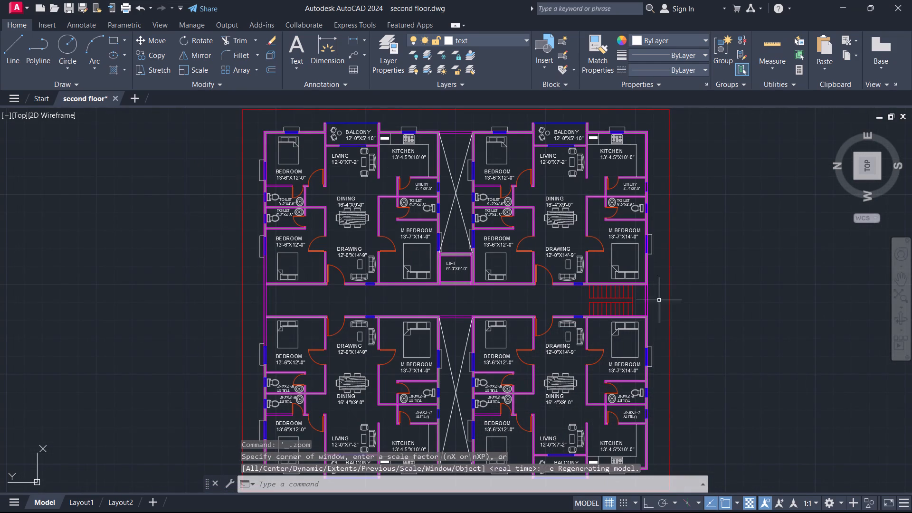
scroll(448, 131, up, 2)
scroll(453, 130, down, 2)
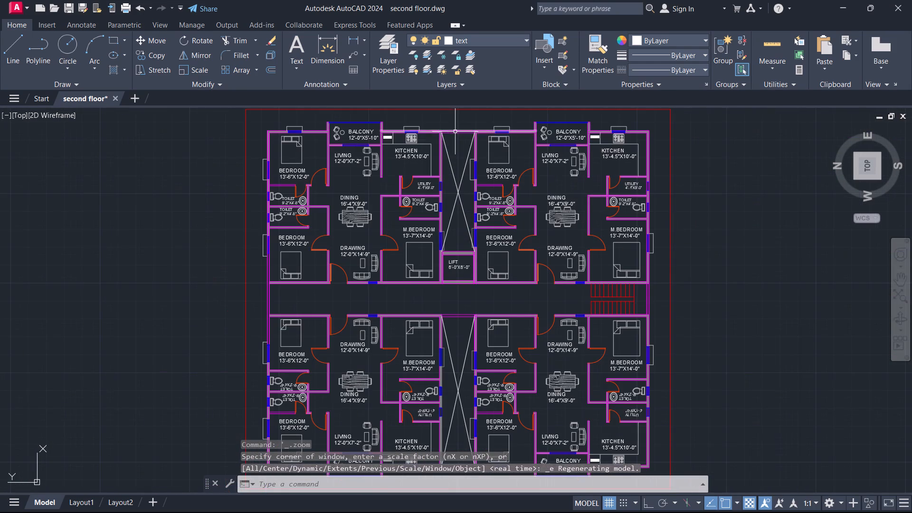
middle_drag(439, 289, 452, 256)
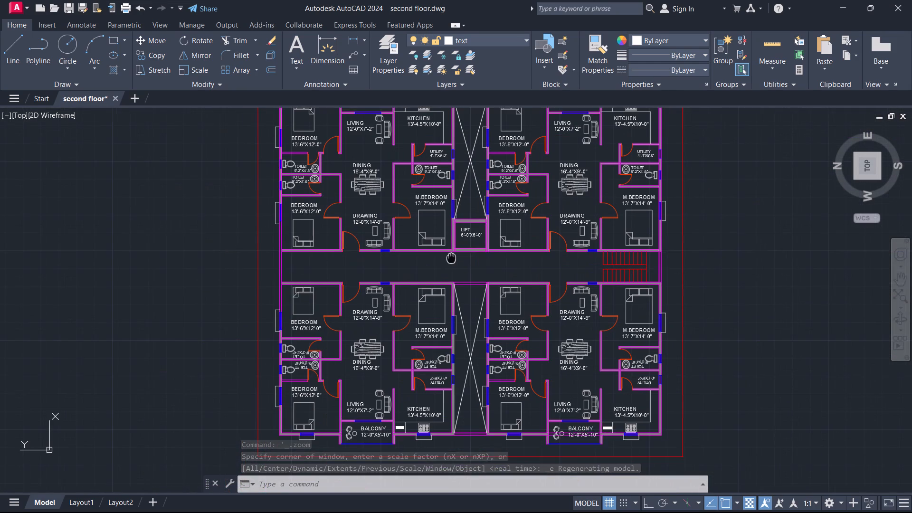
middle_drag(452, 256, 455, 244)
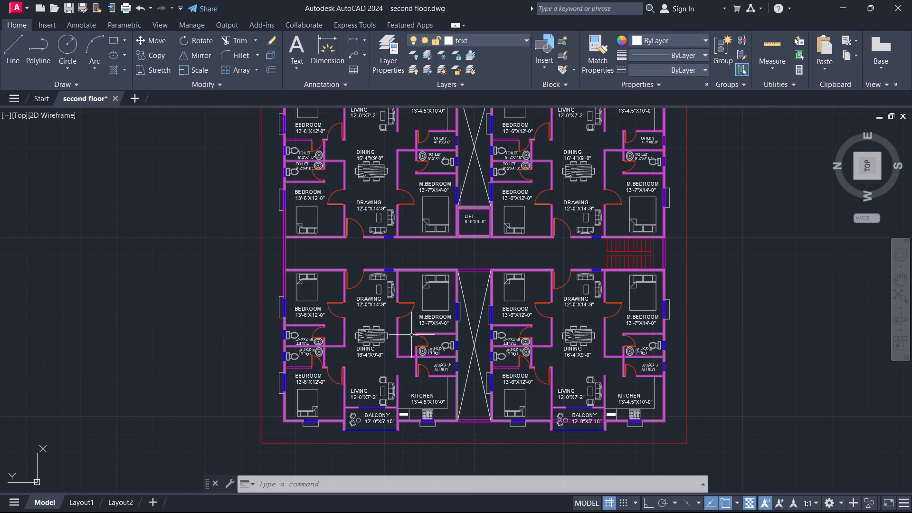
scroll(370, 330, up, 1)
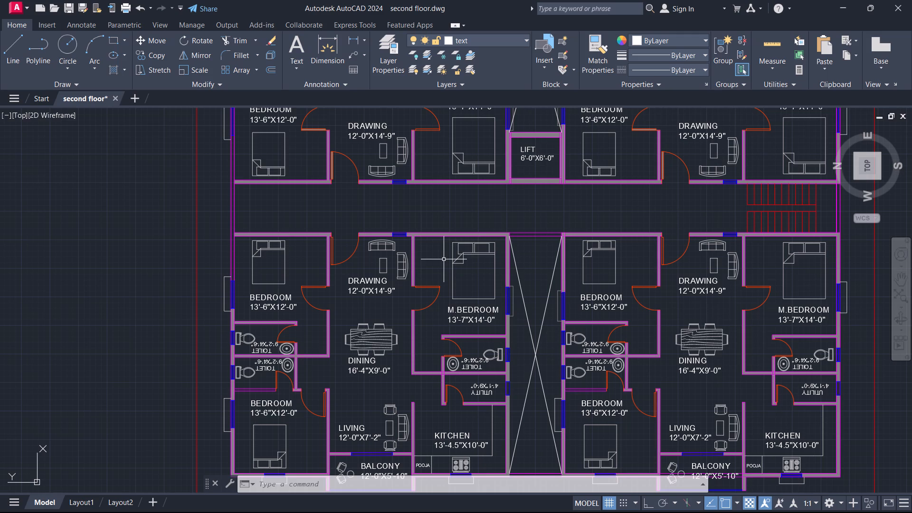
scroll(462, 194, down, 1)
middle_drag(437, 425, 384, 402)
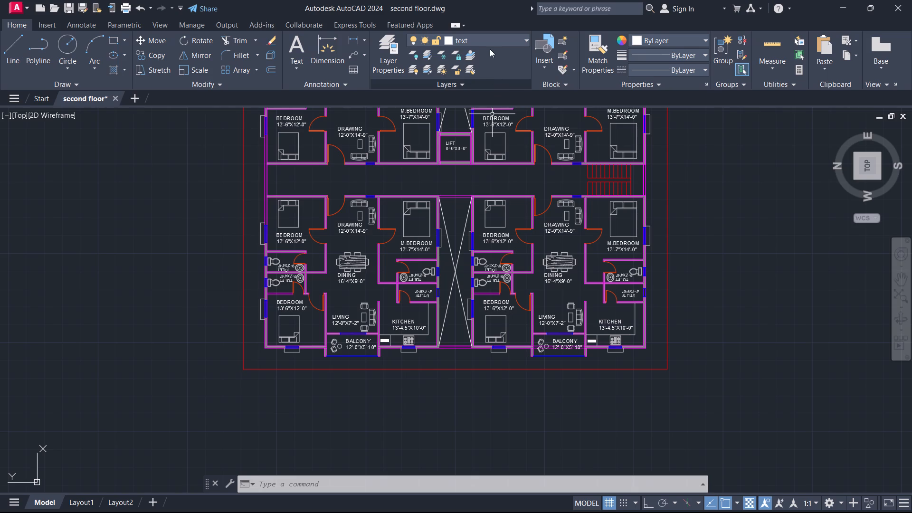
Create a new layer named ROAD and make it the current layer.
double_click(384, 47)
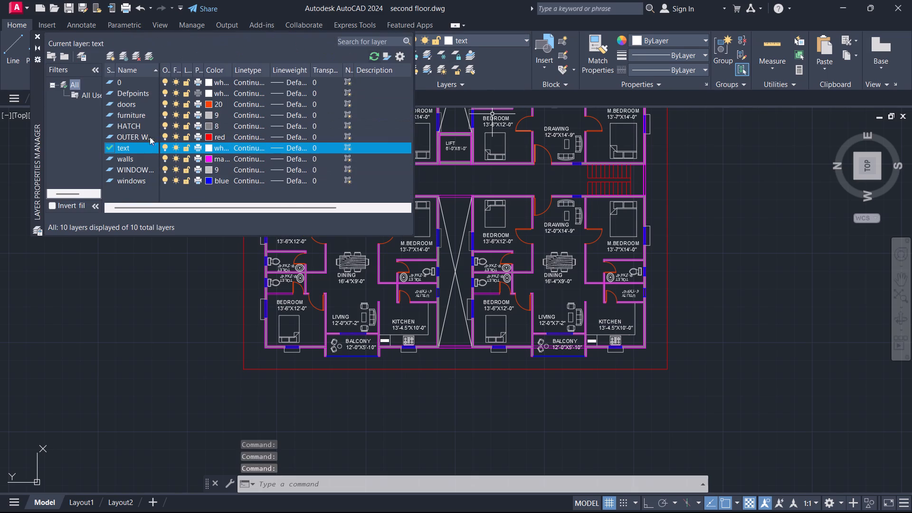
click(112, 57)
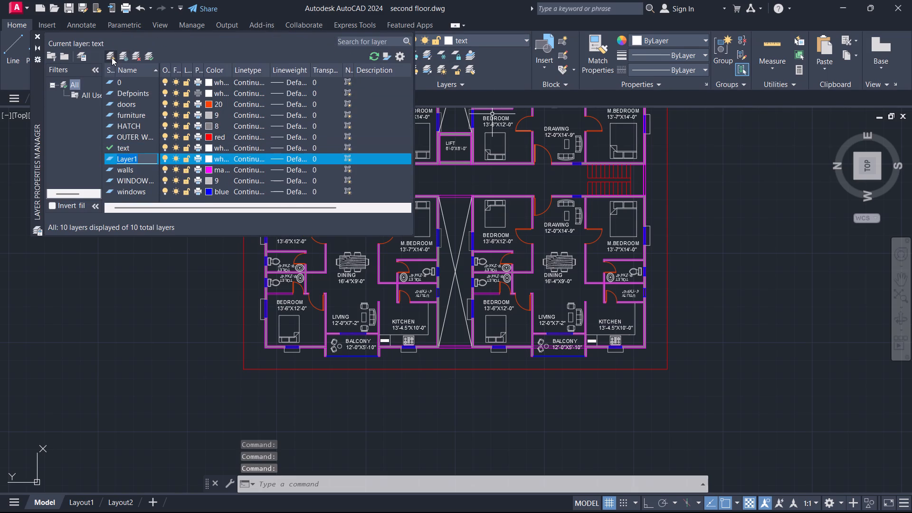
key(BackSpace)
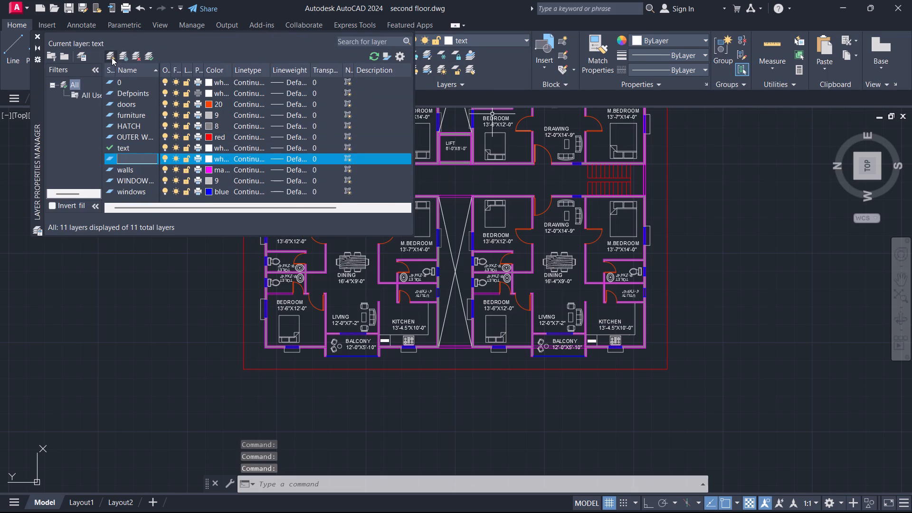
text(ROAD)
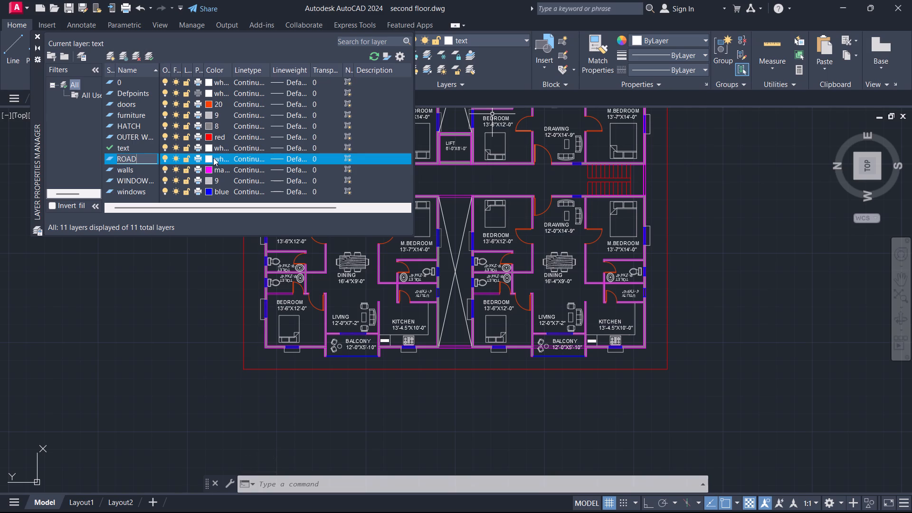
click(151, 57)
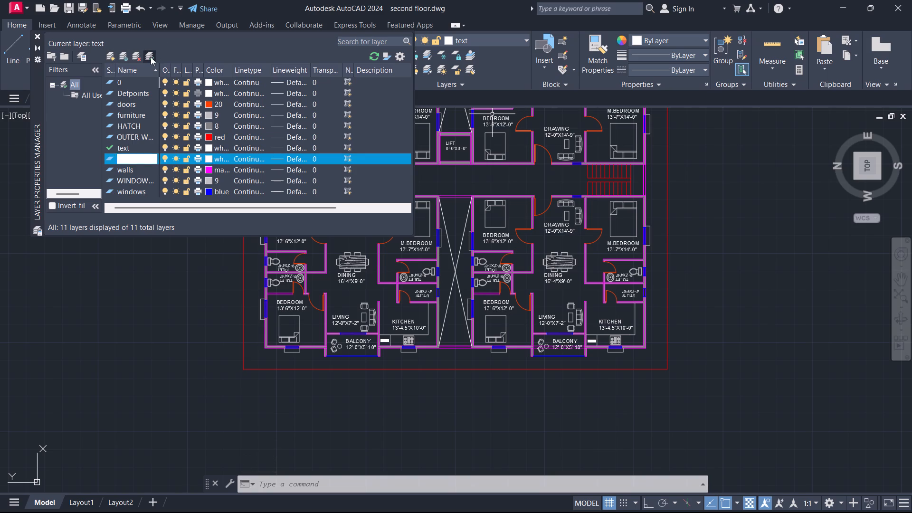
click(36, 34)
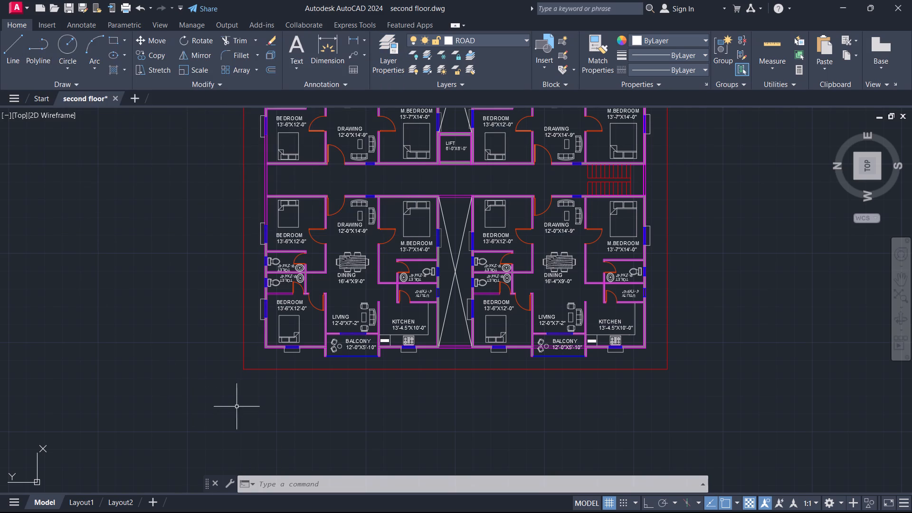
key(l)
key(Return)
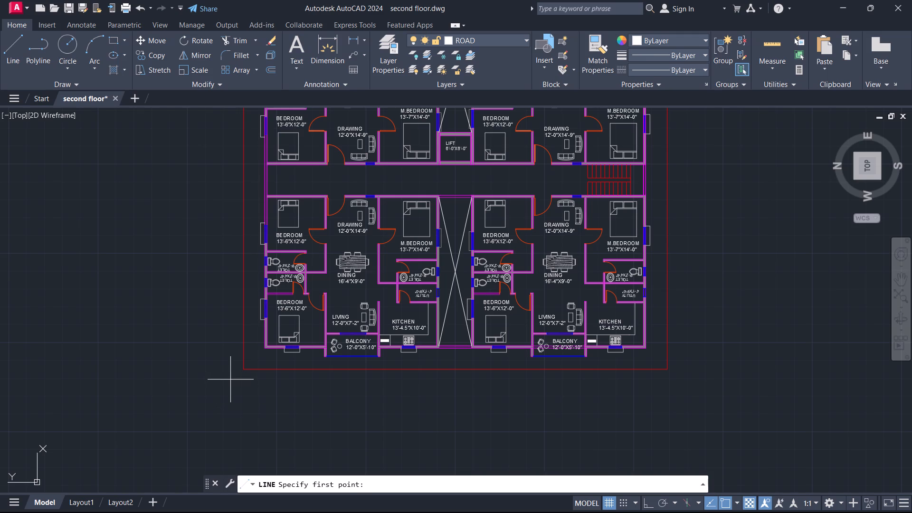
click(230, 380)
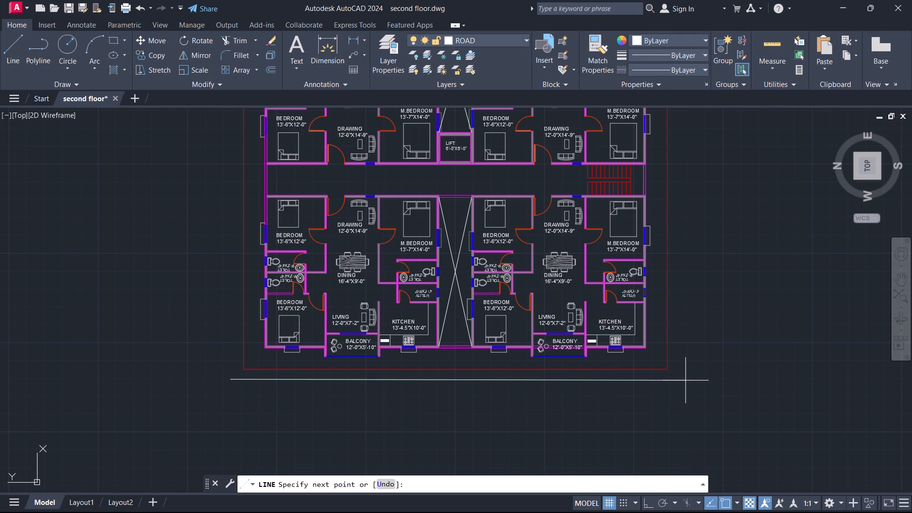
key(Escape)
Draw a straight road edge line about 118 ft long just below the outer boundary with Ortho on, extending past both boundary corners.
key(space)
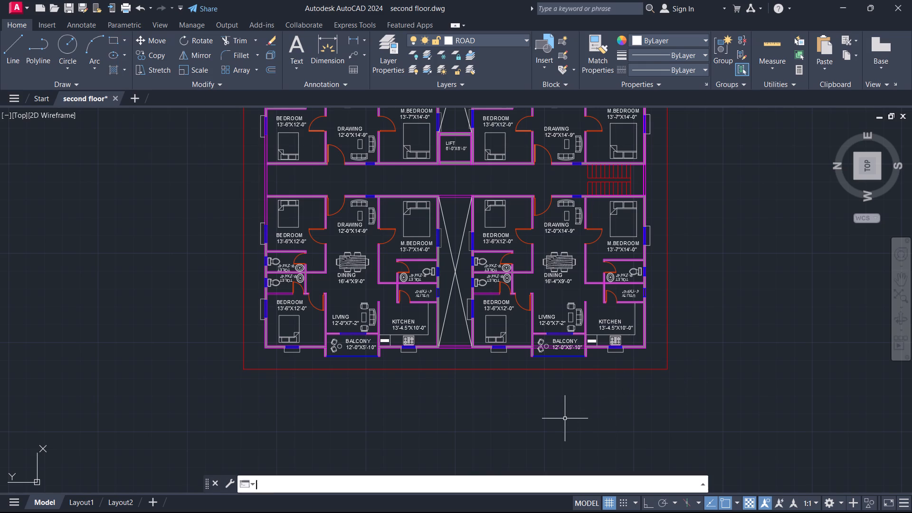
click(202, 379)
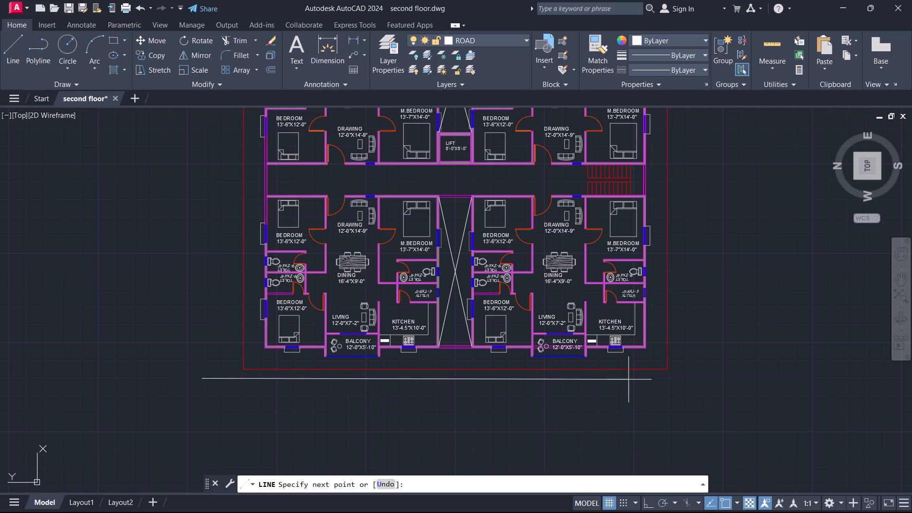
key(F8)
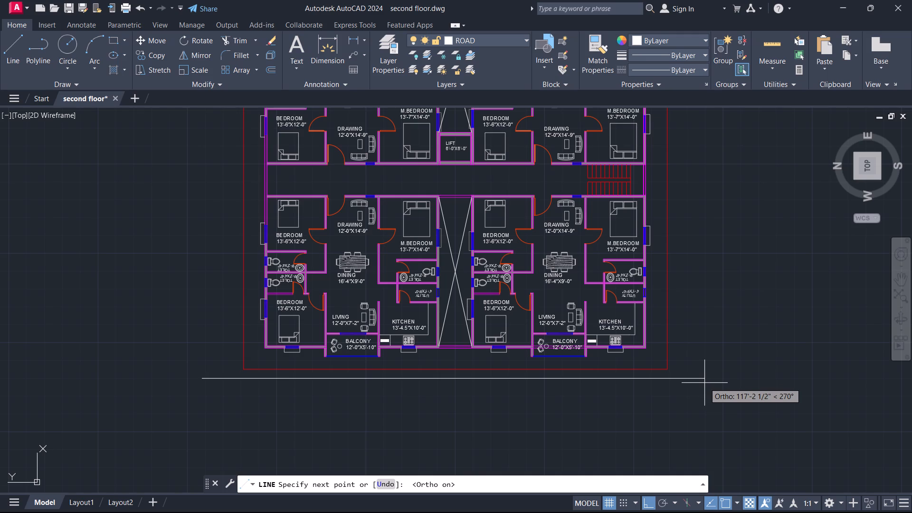
click(710, 383)
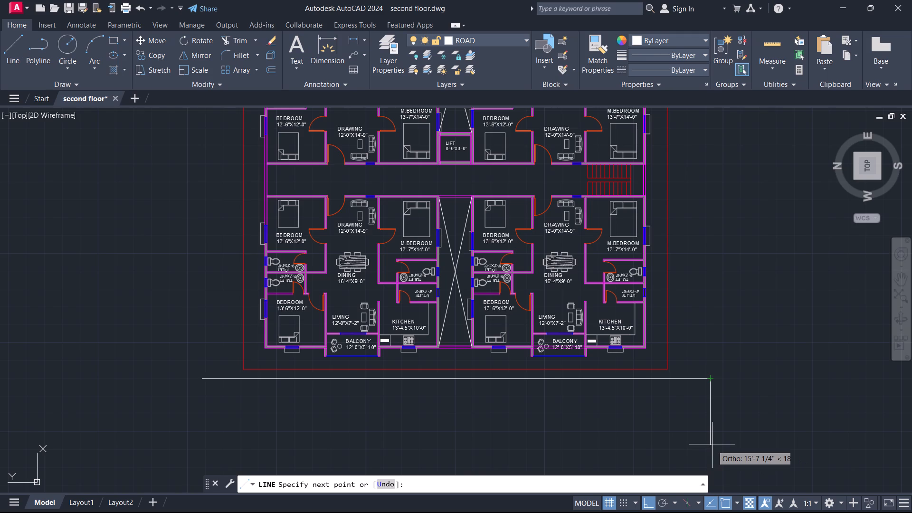
key(space)
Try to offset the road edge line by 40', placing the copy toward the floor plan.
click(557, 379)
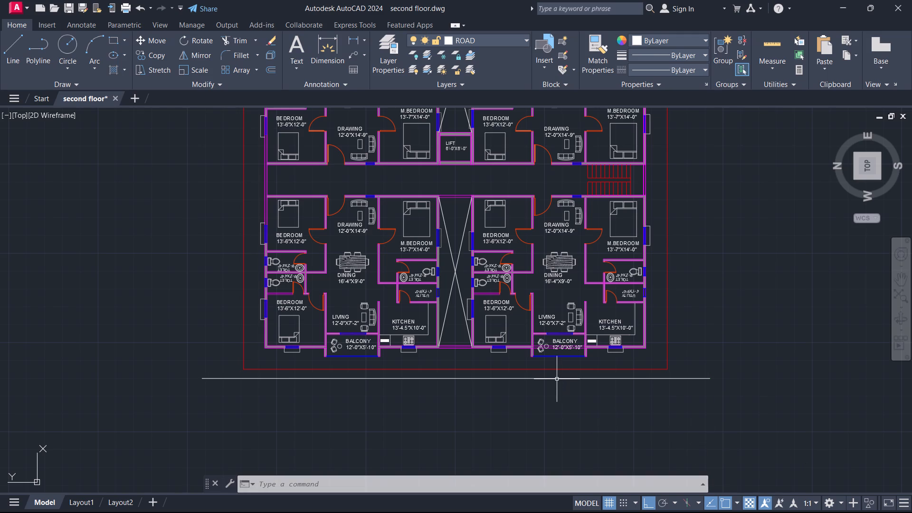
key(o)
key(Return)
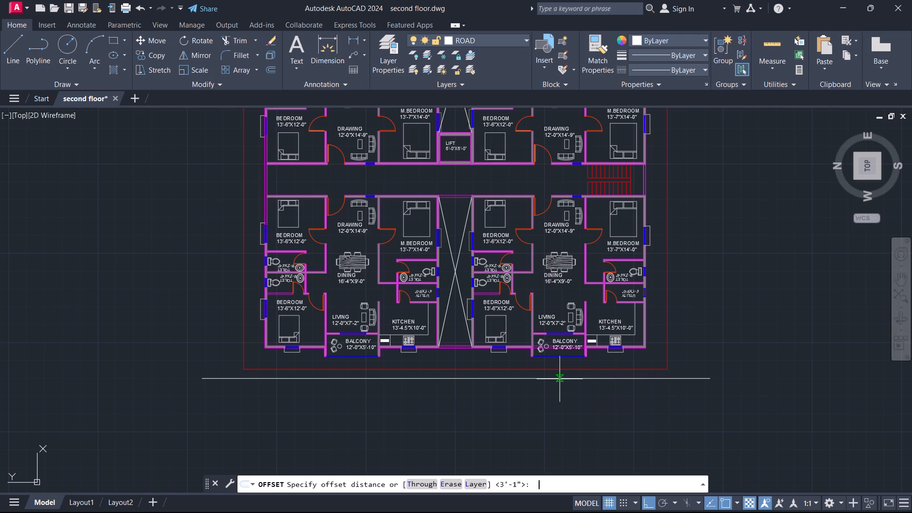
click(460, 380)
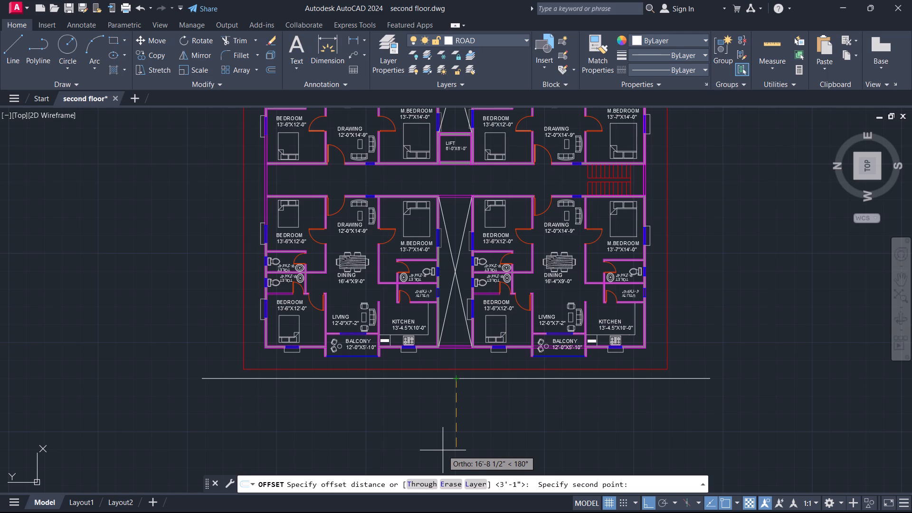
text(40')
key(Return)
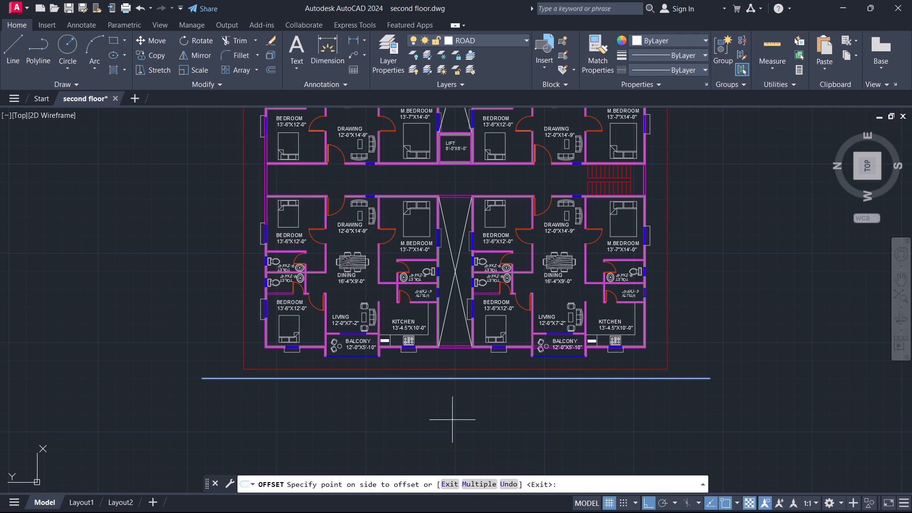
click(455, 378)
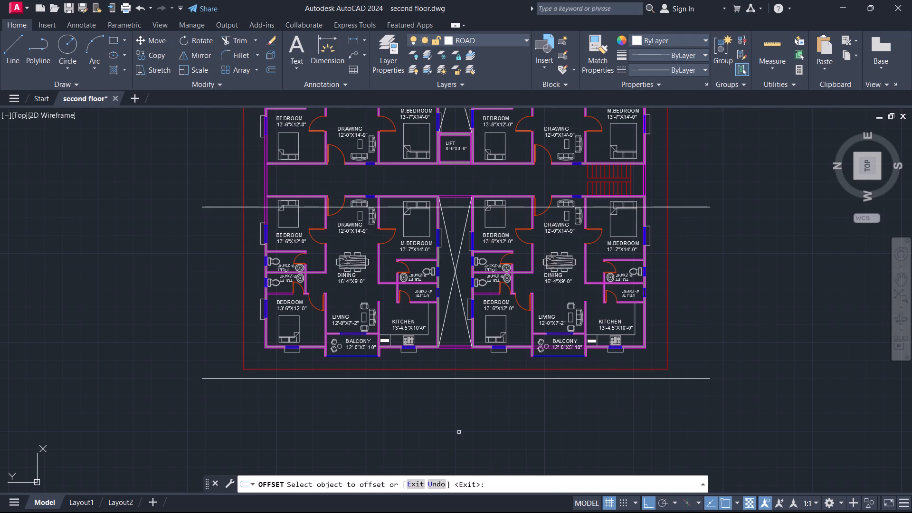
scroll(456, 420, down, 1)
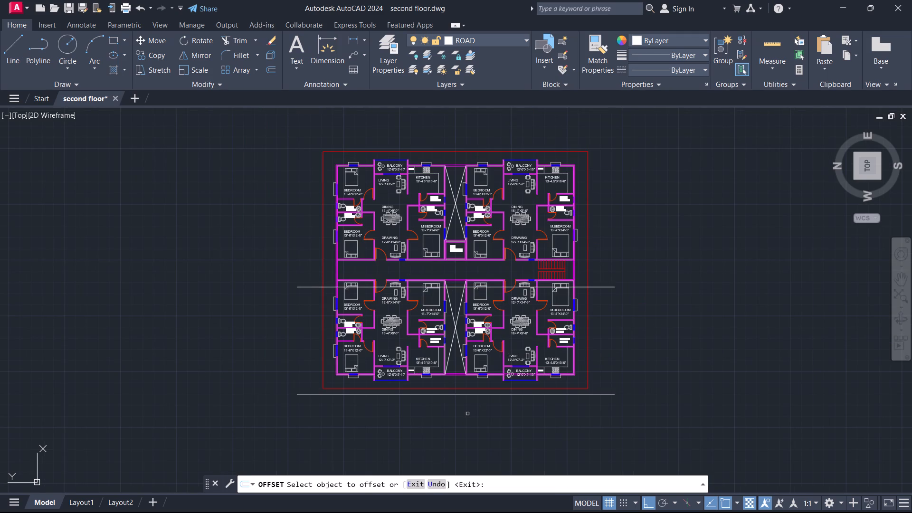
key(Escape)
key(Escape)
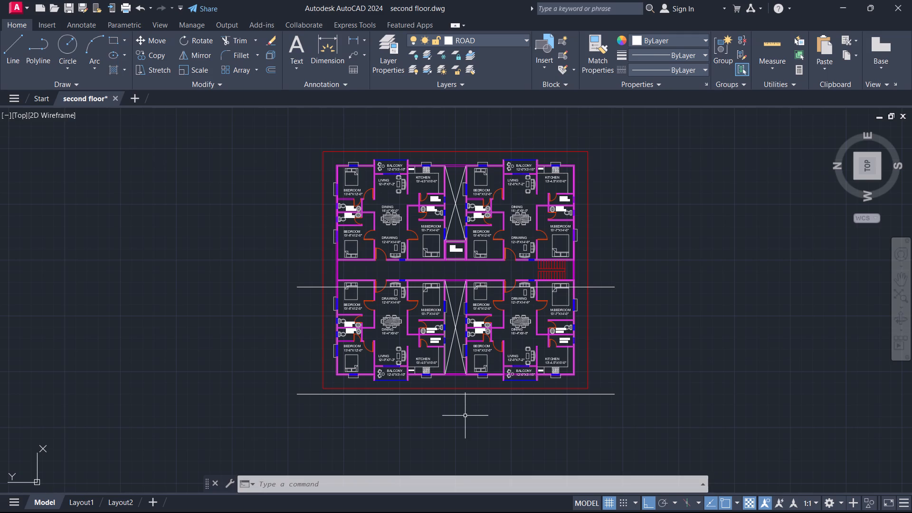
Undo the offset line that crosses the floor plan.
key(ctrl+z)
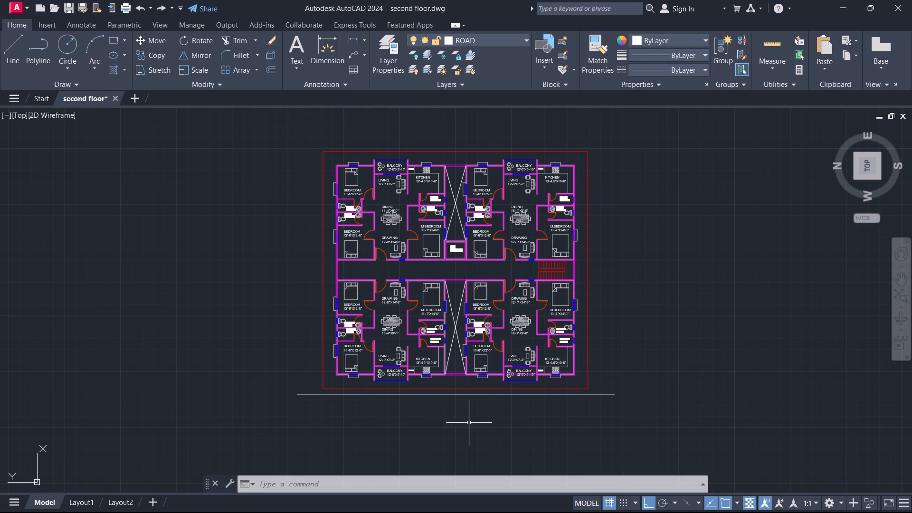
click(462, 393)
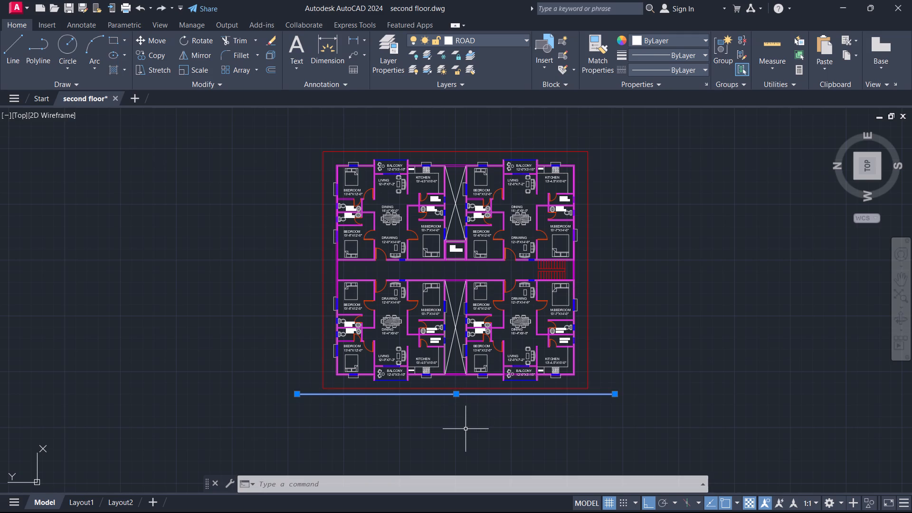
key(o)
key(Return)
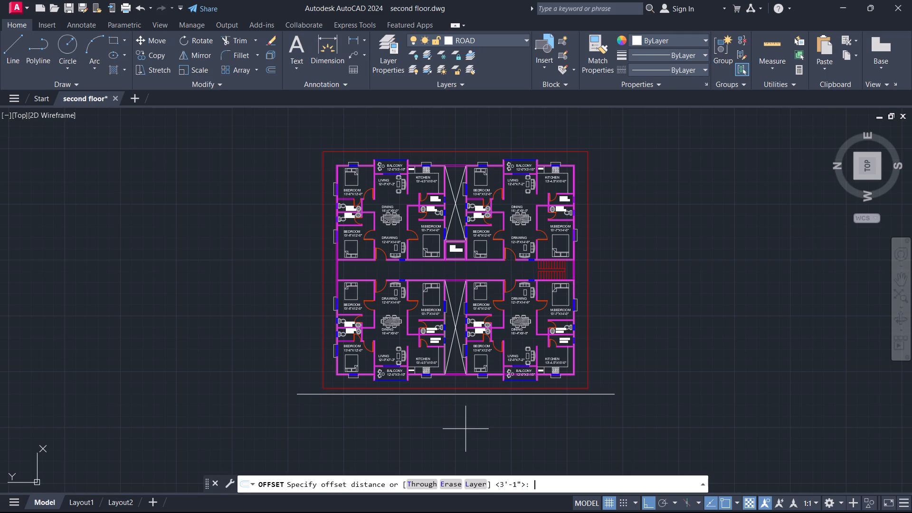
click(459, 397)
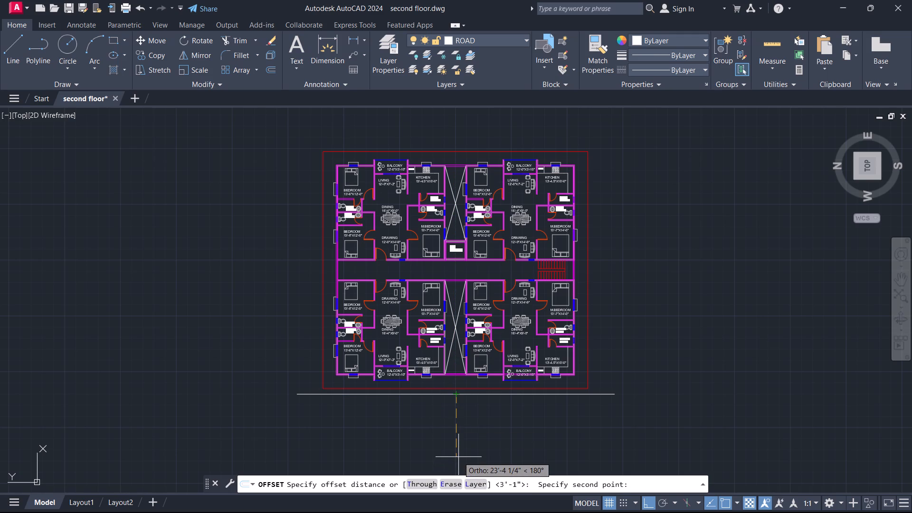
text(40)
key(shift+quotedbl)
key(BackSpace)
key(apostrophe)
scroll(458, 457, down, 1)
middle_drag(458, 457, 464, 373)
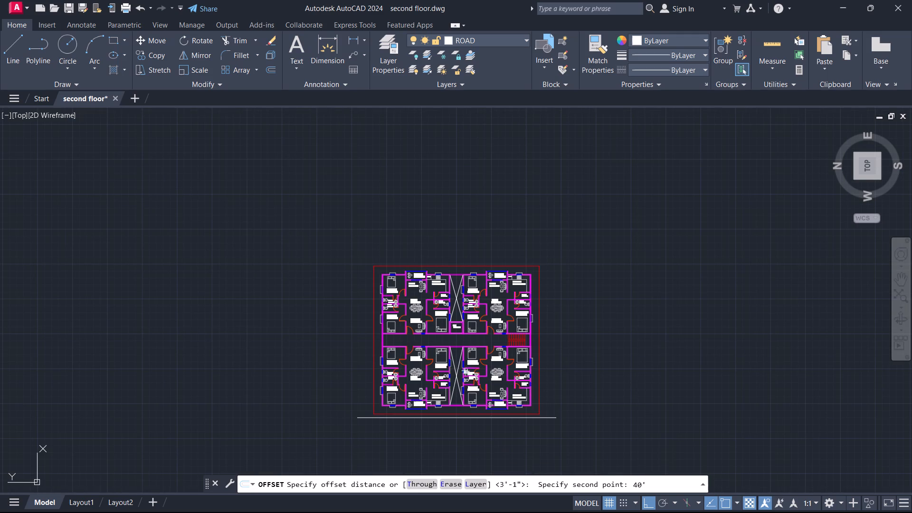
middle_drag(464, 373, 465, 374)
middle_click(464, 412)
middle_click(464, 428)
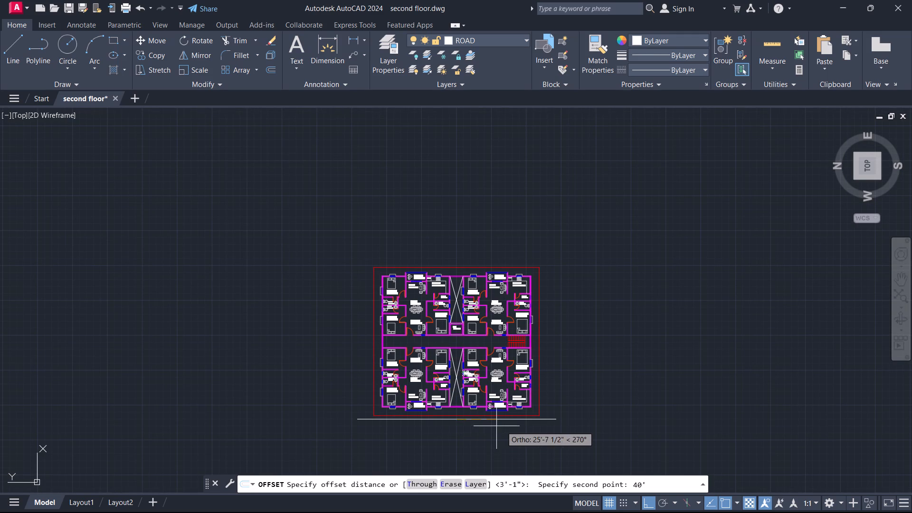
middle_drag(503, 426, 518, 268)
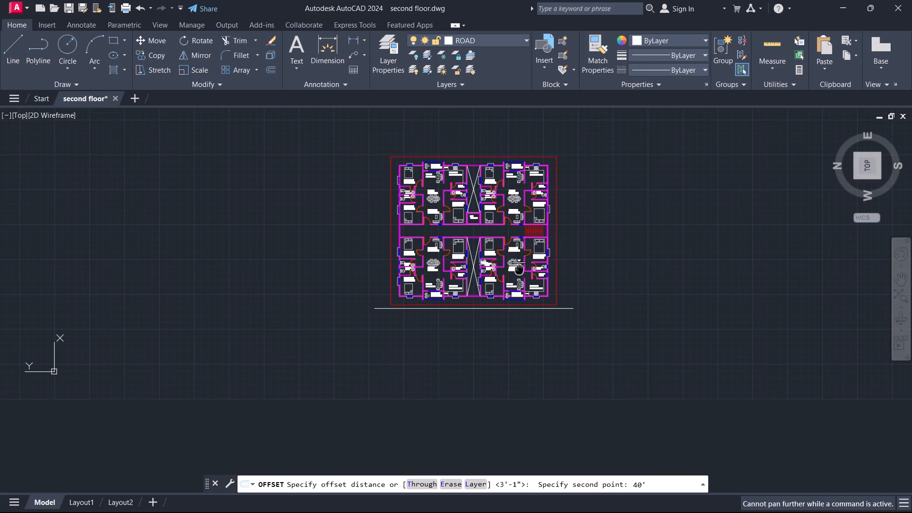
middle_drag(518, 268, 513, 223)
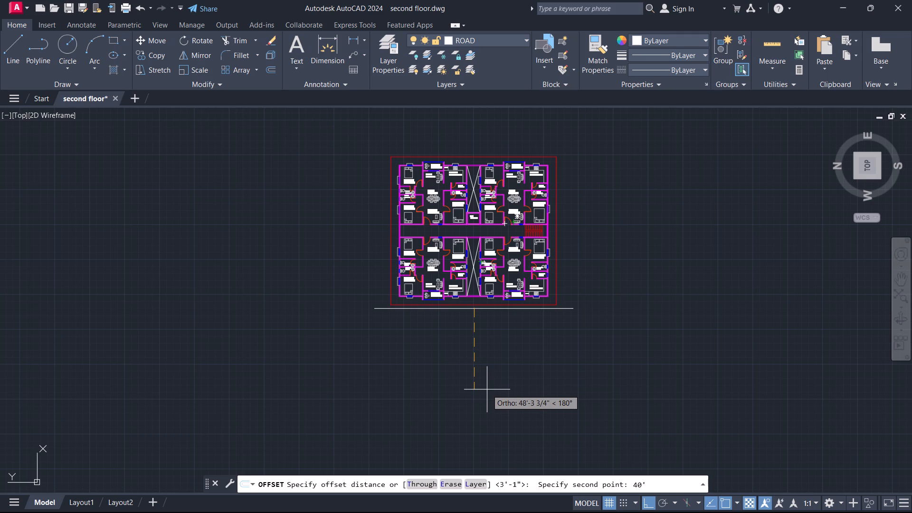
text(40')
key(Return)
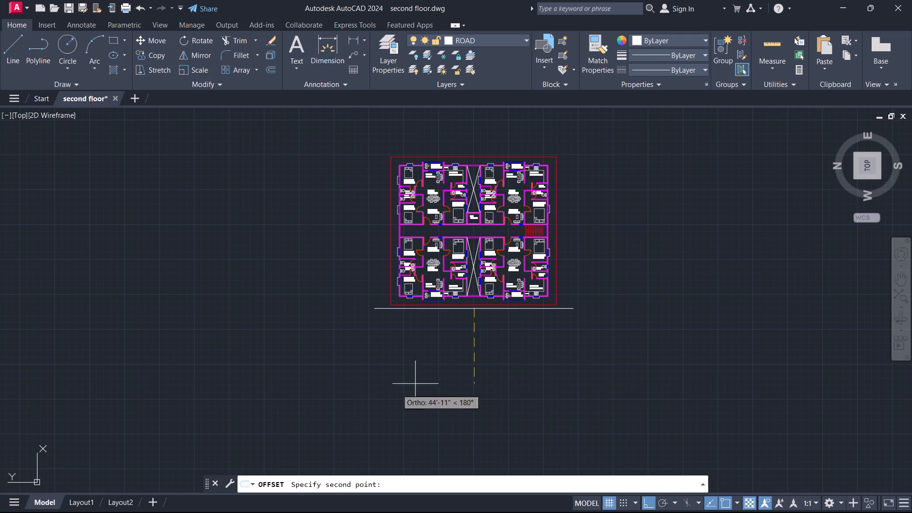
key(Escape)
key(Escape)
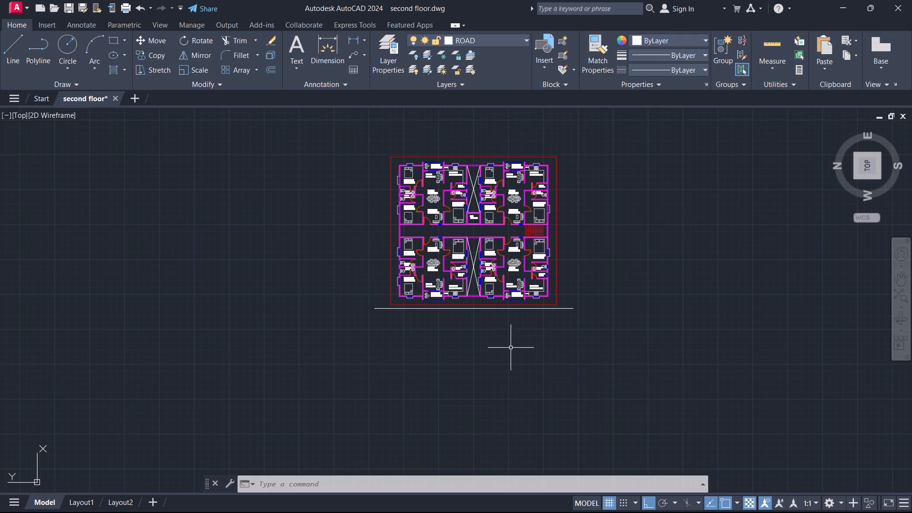
Offset the road edge line by 40' away from the building to form the road's far edge.
click(534, 308)
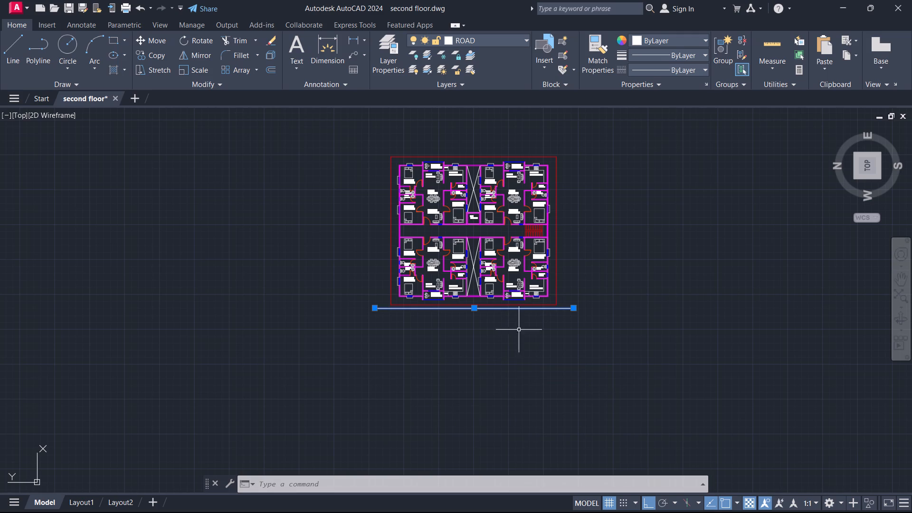
key(o)
key(Return)
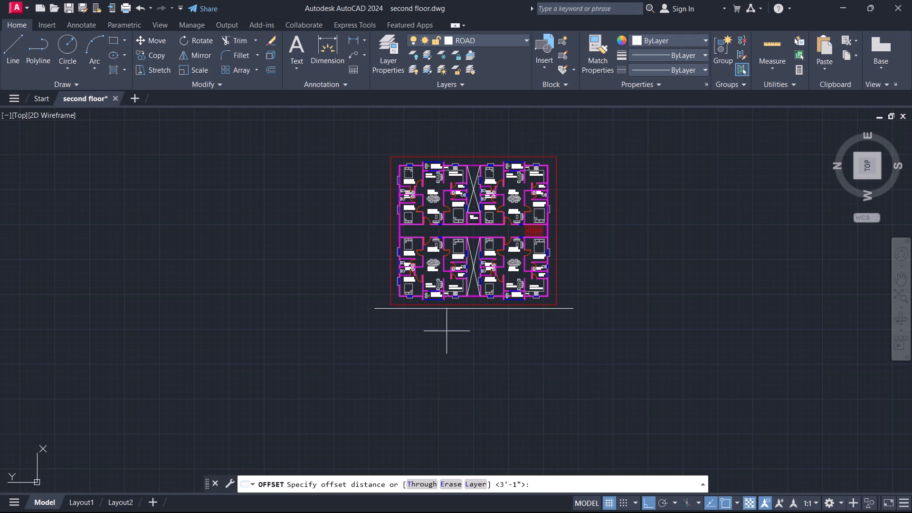
click(475, 311)
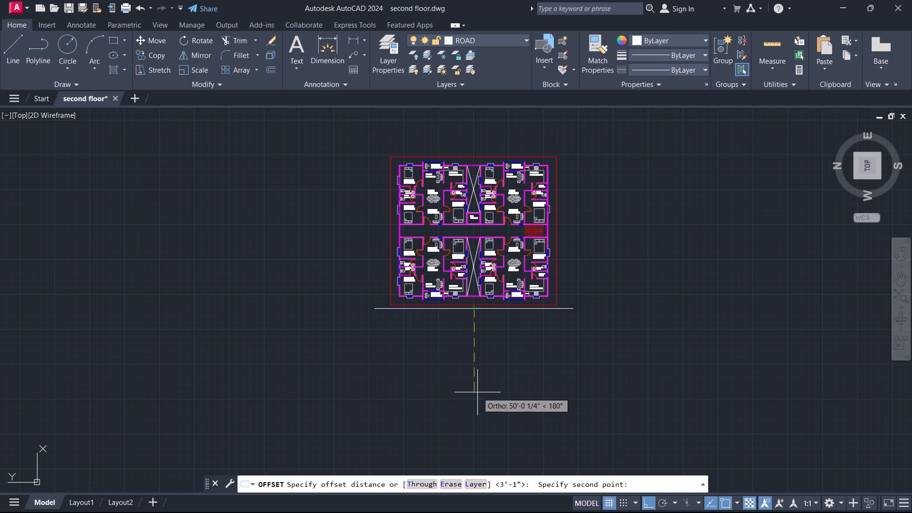
text(40')
key(Return)
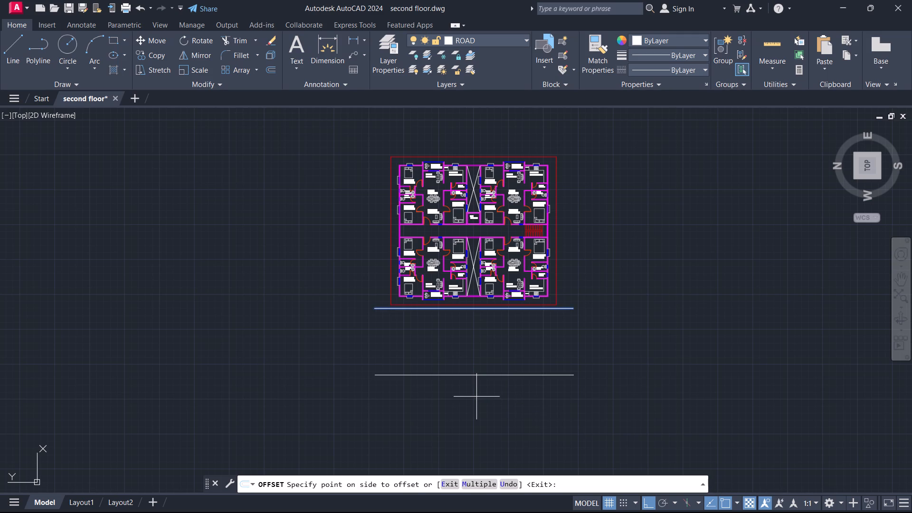
click(475, 404)
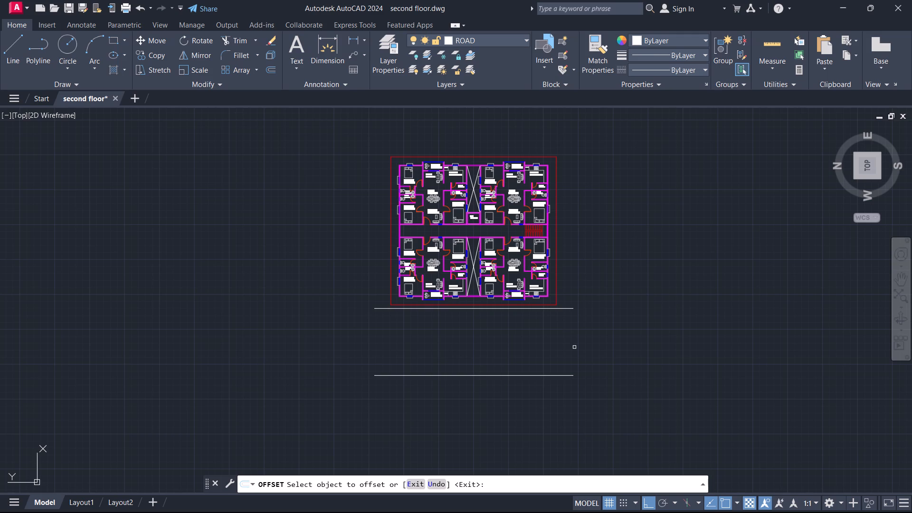
key(l)
key(Return)
key(Escape)
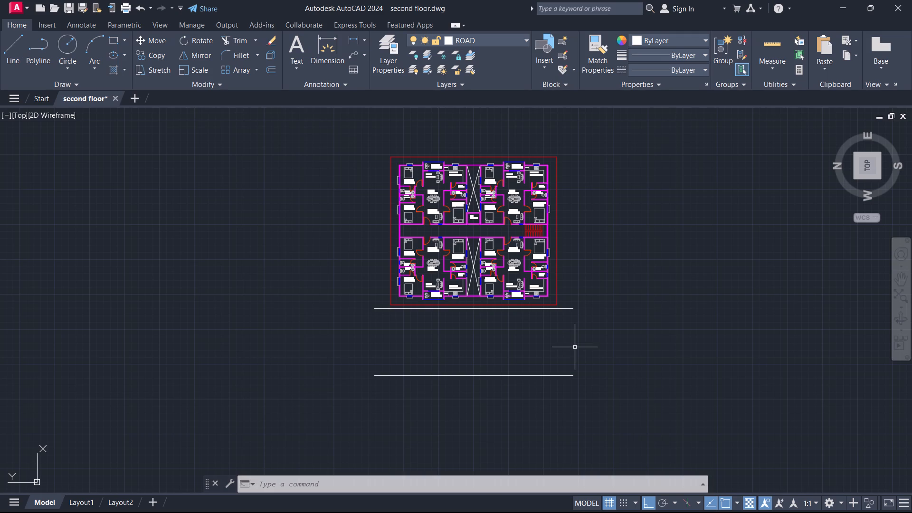
Draw a break line across the road near its right-hand end, with a straight segment about 15' long, a zigzag, and another straight segment towards the far edge.
key(l)
key(Return)
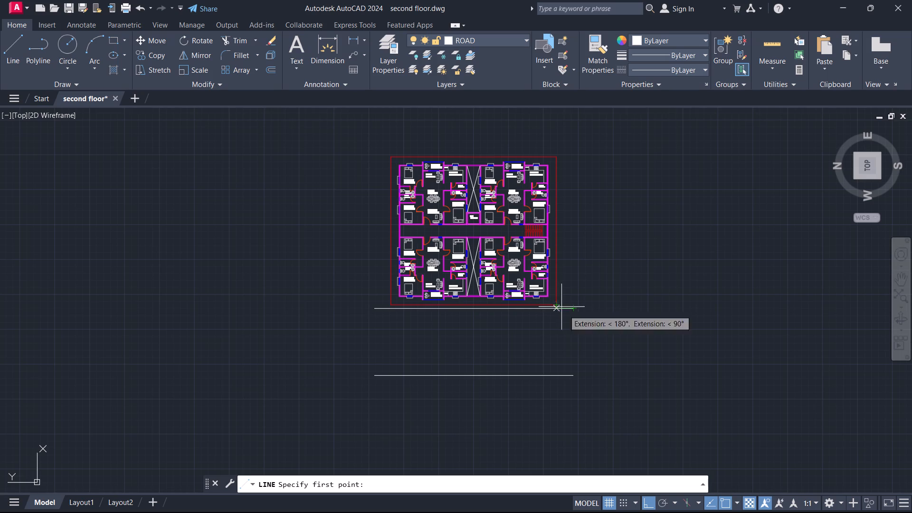
scroll(564, 310, up, 3)
click(563, 307)
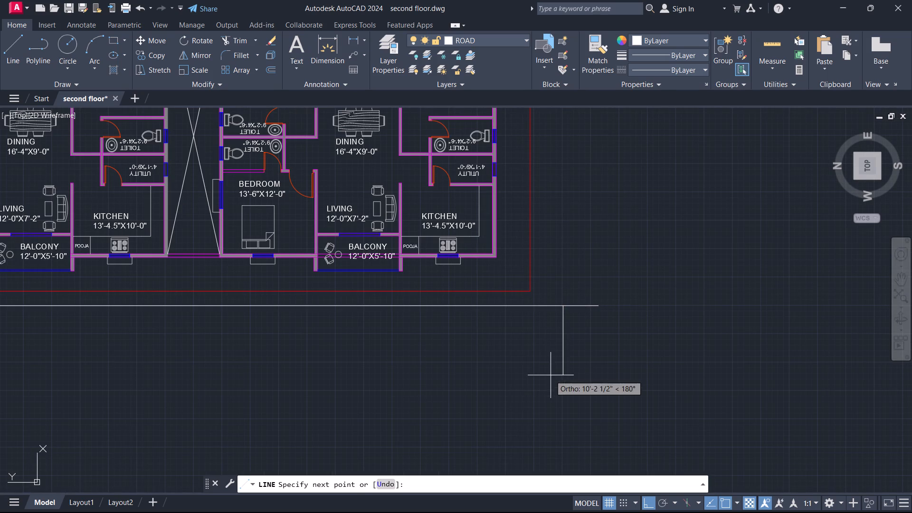
middle_drag(543, 405, 551, 304)
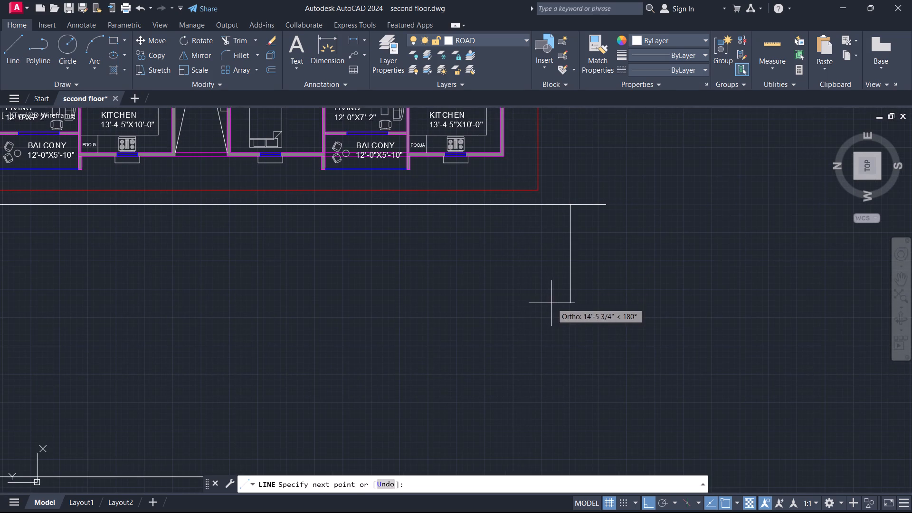
scroll(568, 313, down, 1)
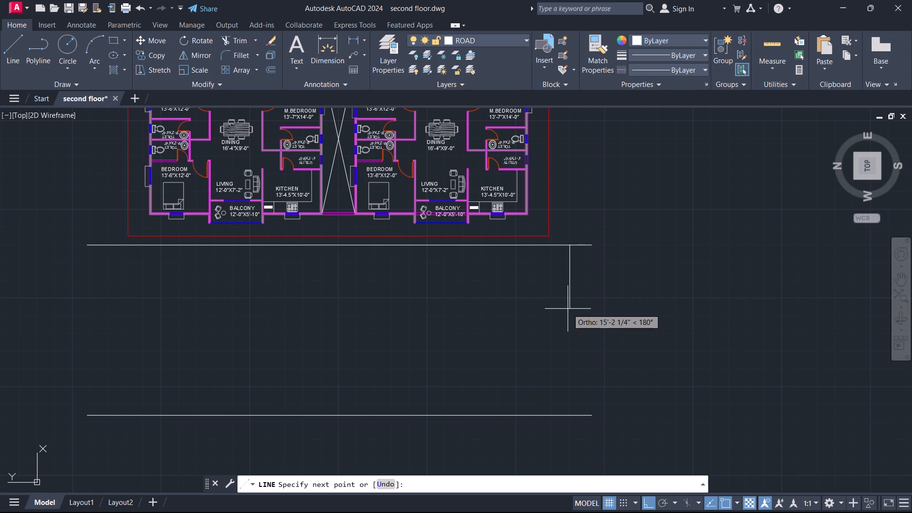
click(568, 309)
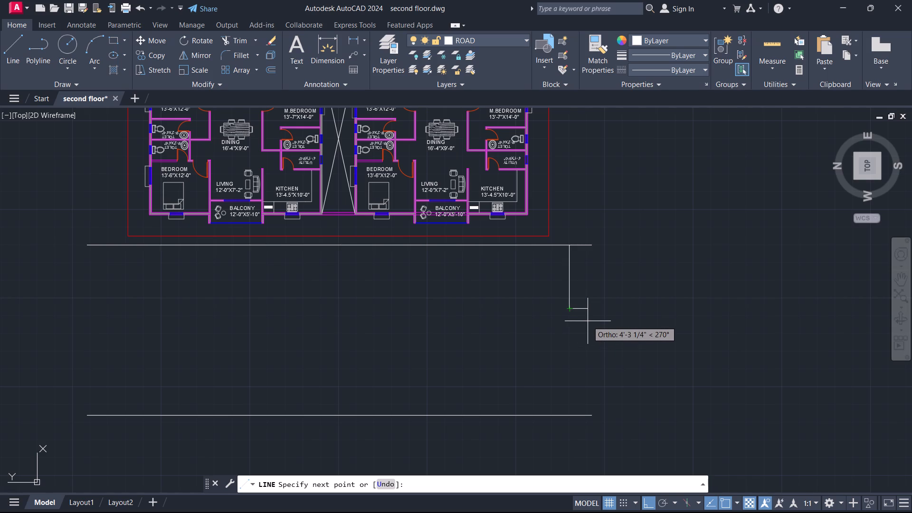
key(F8)
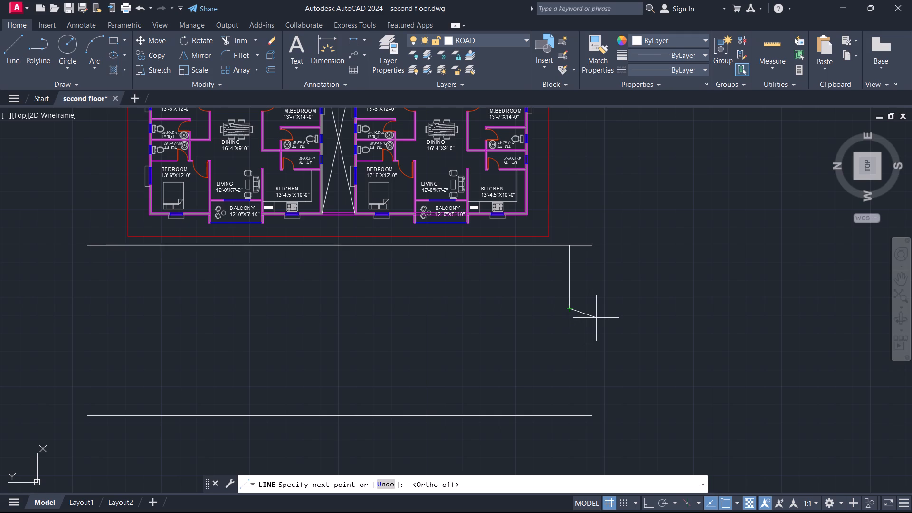
click(594, 318)
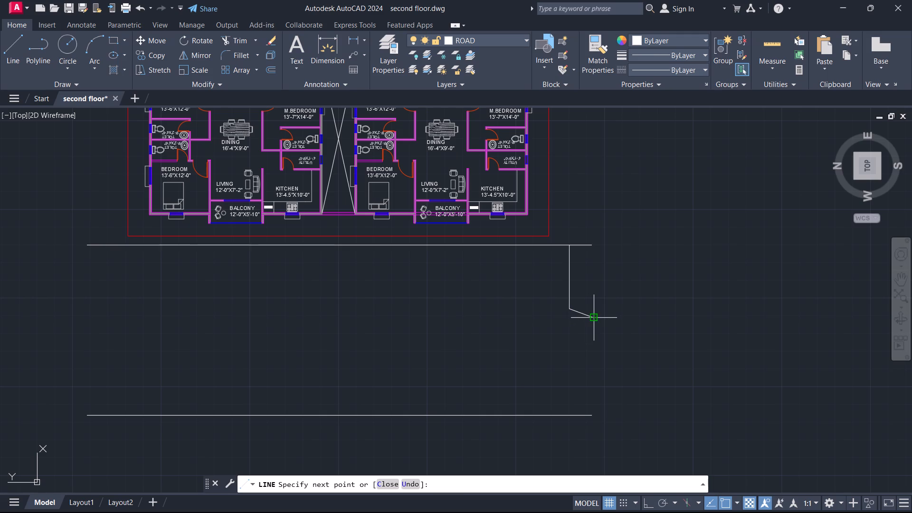
click(548, 319)
click(570, 333)
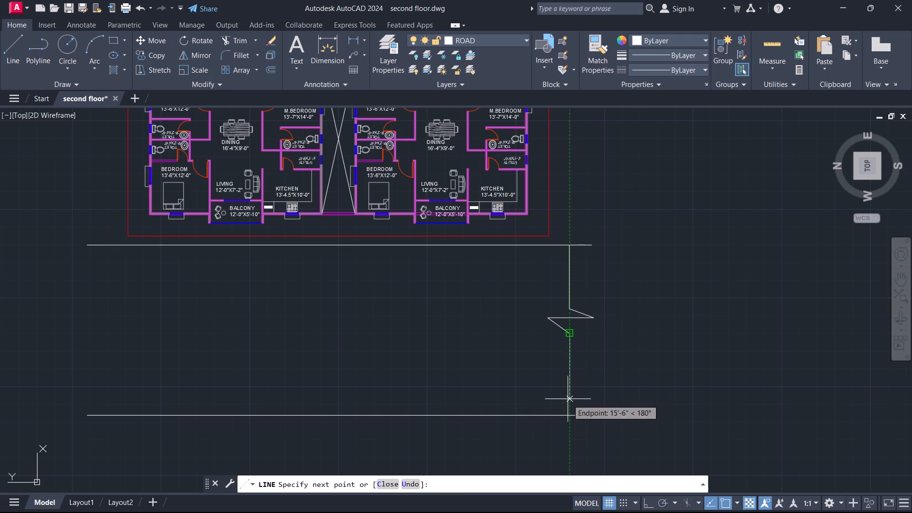
click(569, 409)
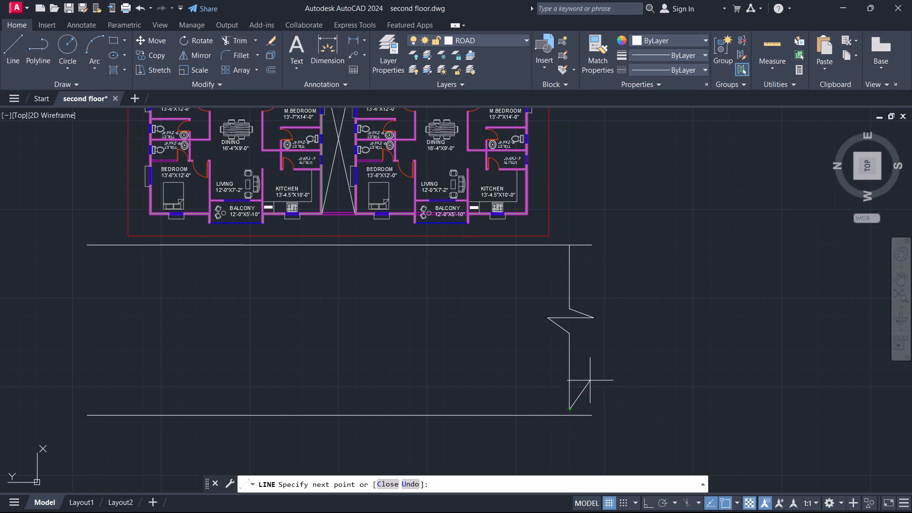
key(Escape)
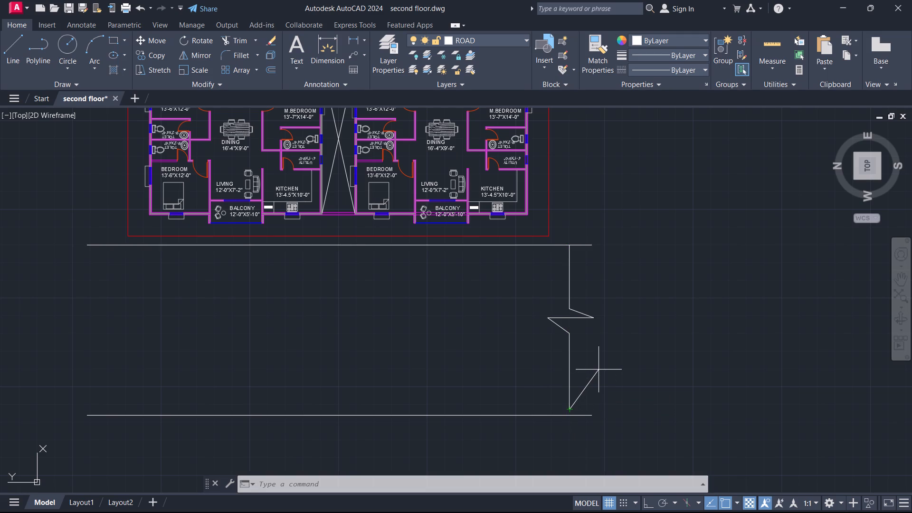
Draw a short line closing the gap between the break line's lower end and the road's far edge.
key(space)
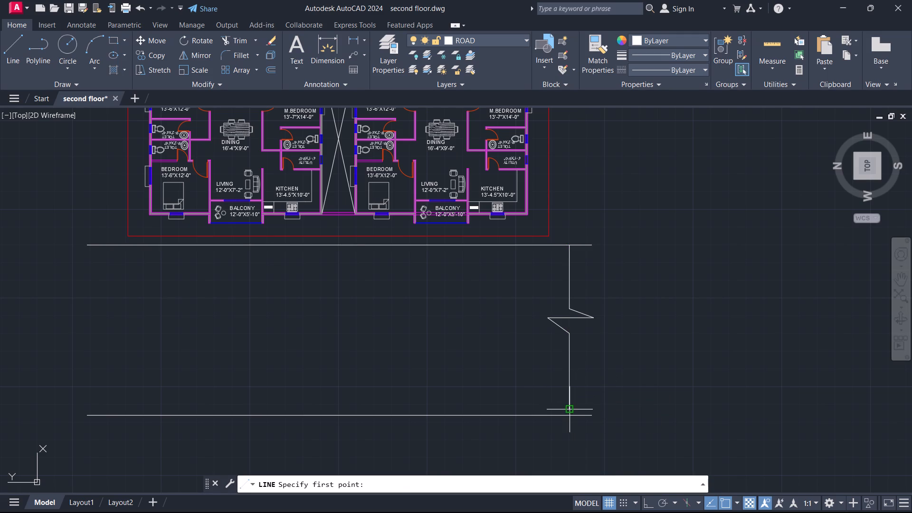
click(568, 408)
click(567, 418)
key(Escape)
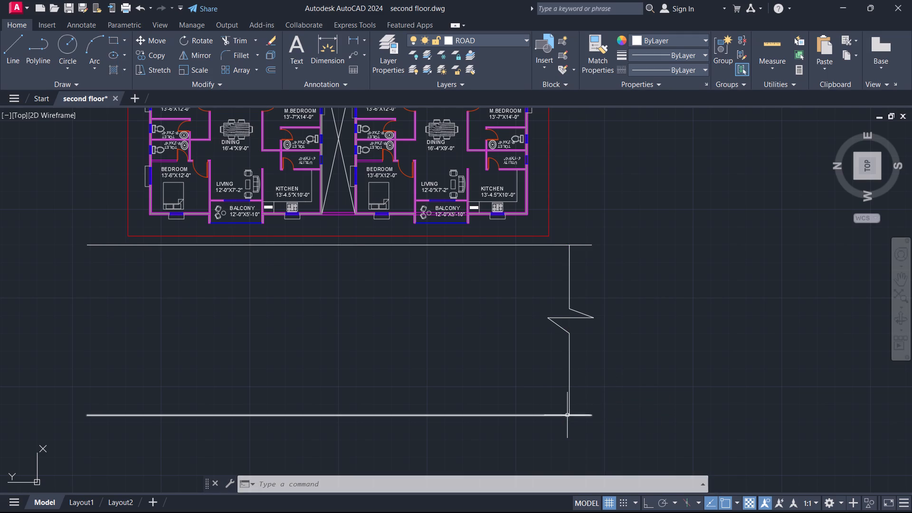
Copy the whole break line, including its short end piece, along the far edge to the road's left-hand end with Ortho on.
click(597, 289)
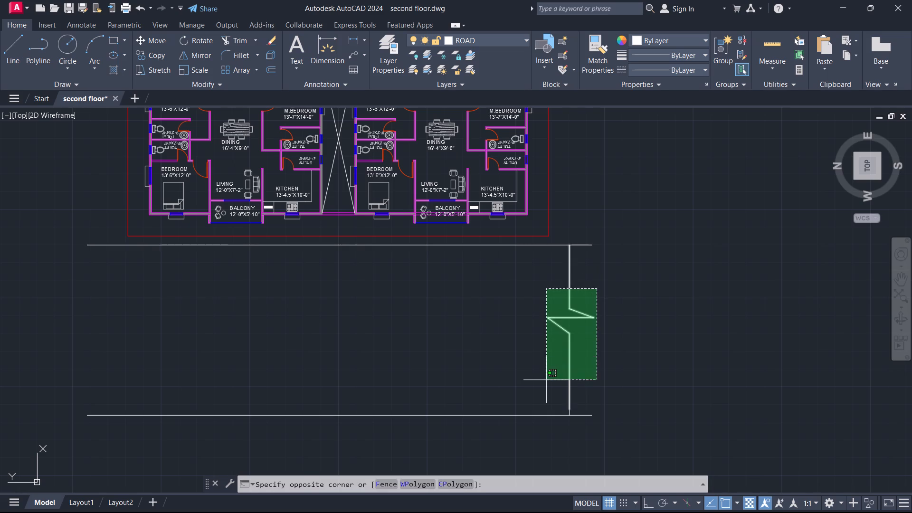
click(546, 380)
scroll(566, 414, up, 4)
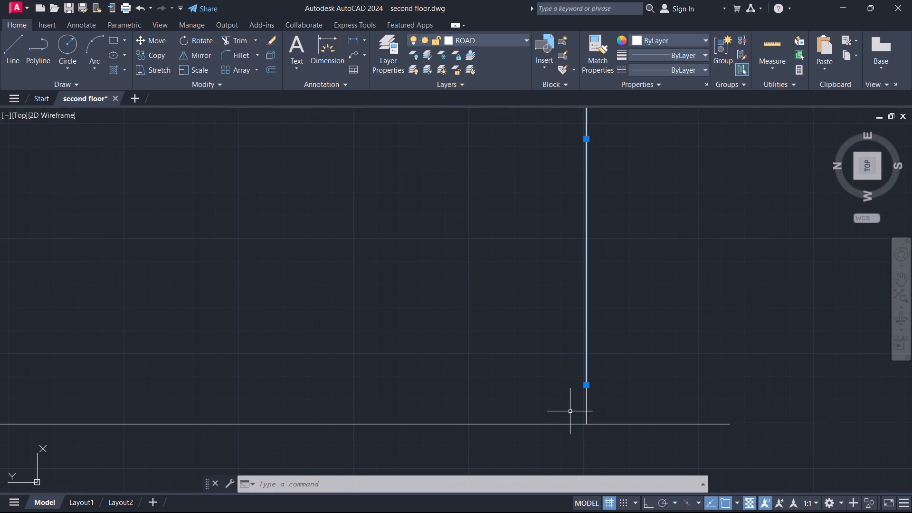
click(596, 401)
click(572, 406)
key(c)
key(o)
key(Return)
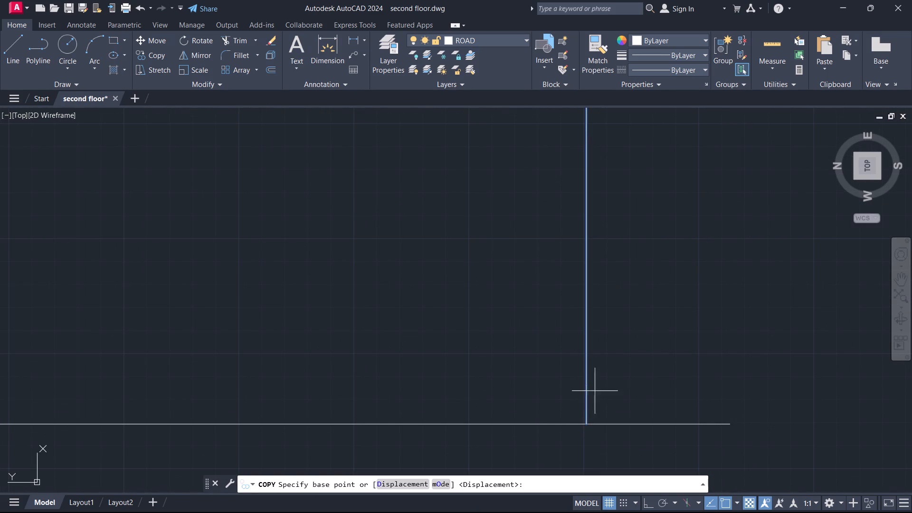
click(585, 422)
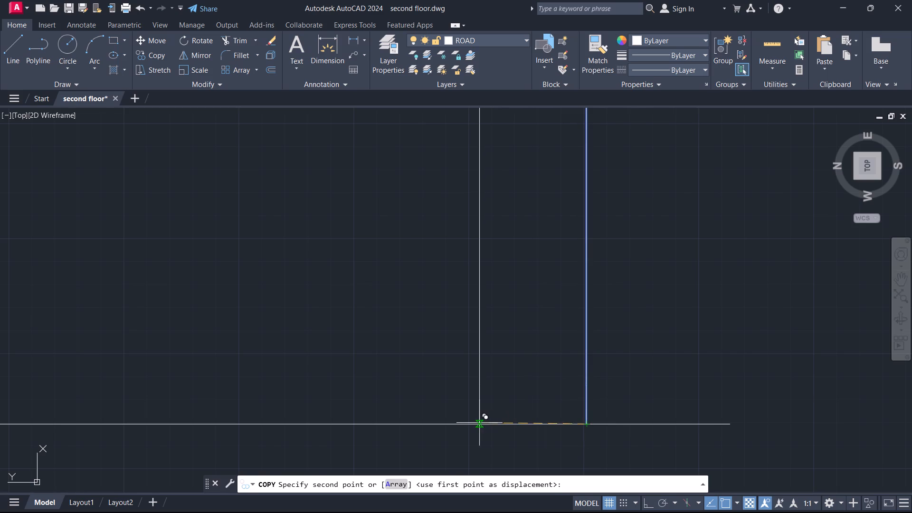
scroll(479, 423, down, 3)
scroll(518, 414, down, 2)
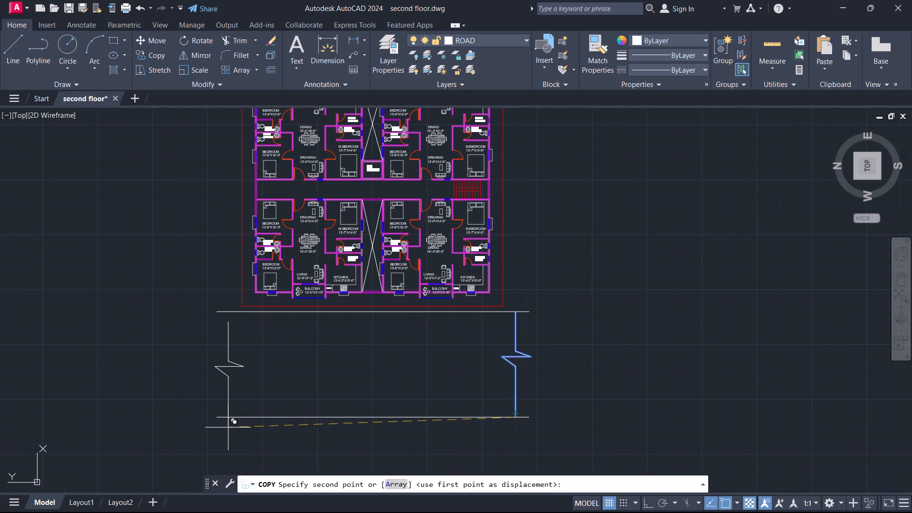
scroll(232, 420, up, 3)
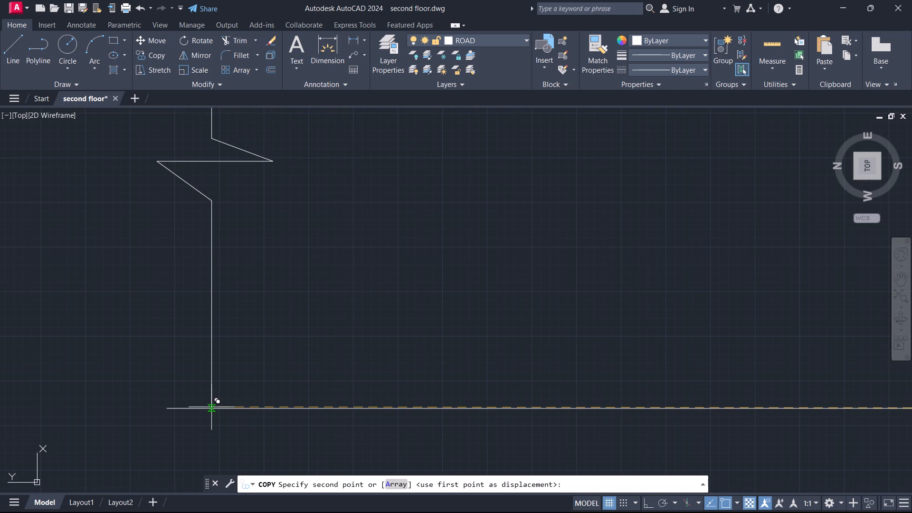
key(F8)
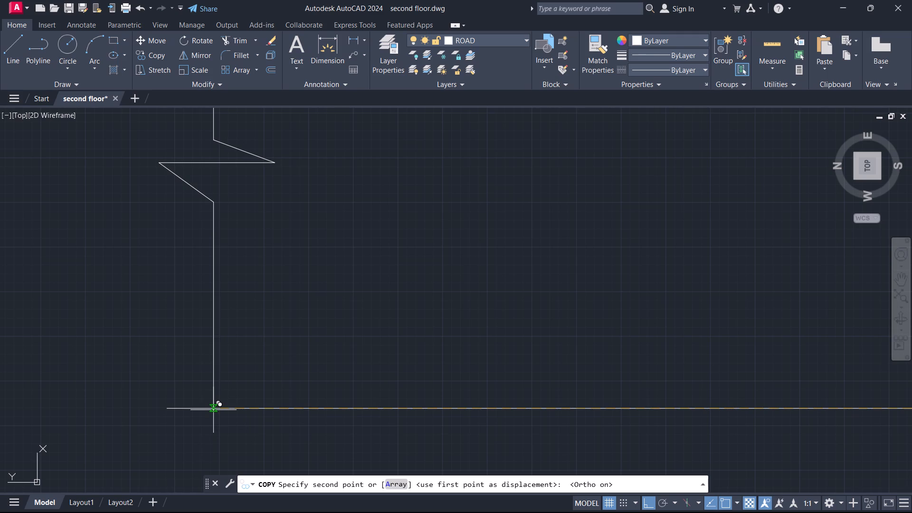
click(214, 408)
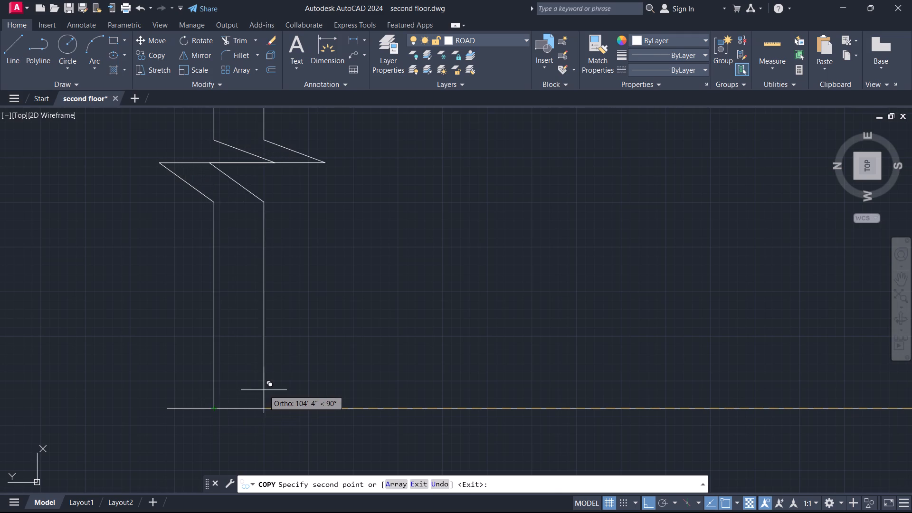
key(Escape)
scroll(456, 336, down, 3)
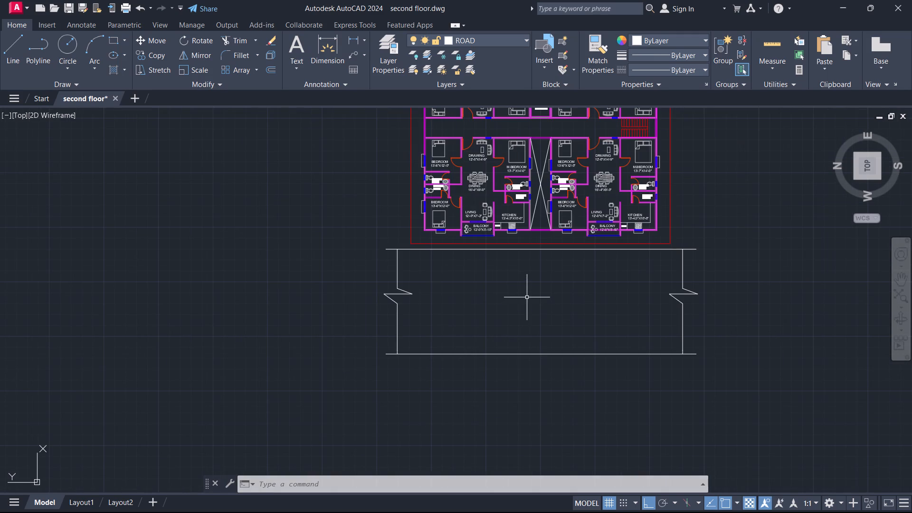
Add the multiline text label "4O'WestFaceRoad" inside the road, between its two break lines, and keep the text.
middle_drag(525, 309, 424, 417)
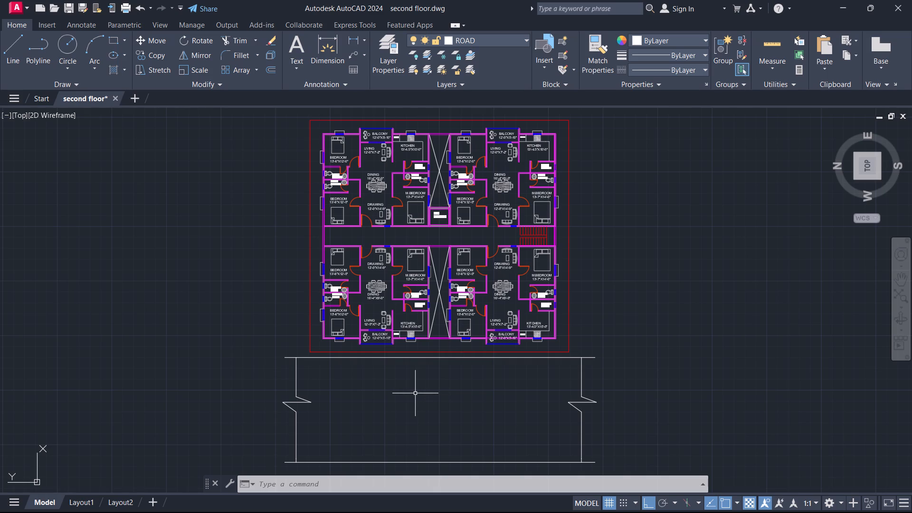
text(MT)
key(Return)
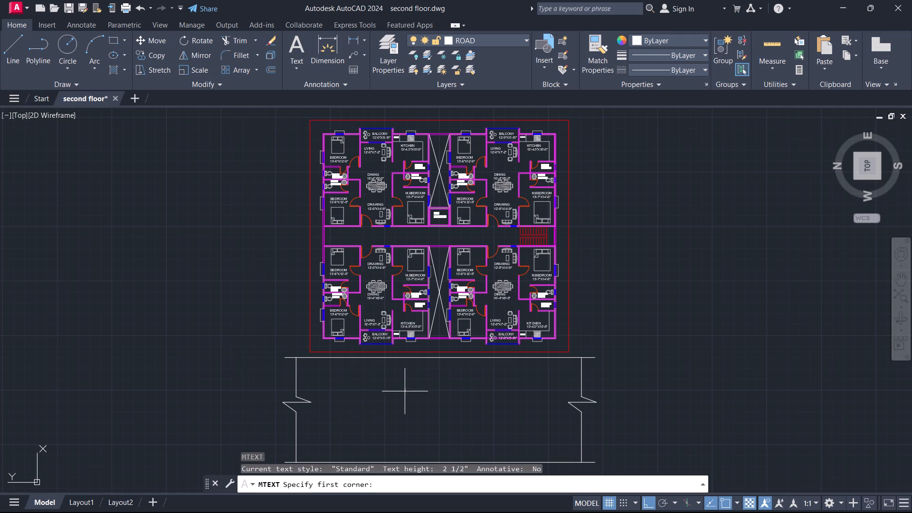
click(351, 433)
click(358, 396)
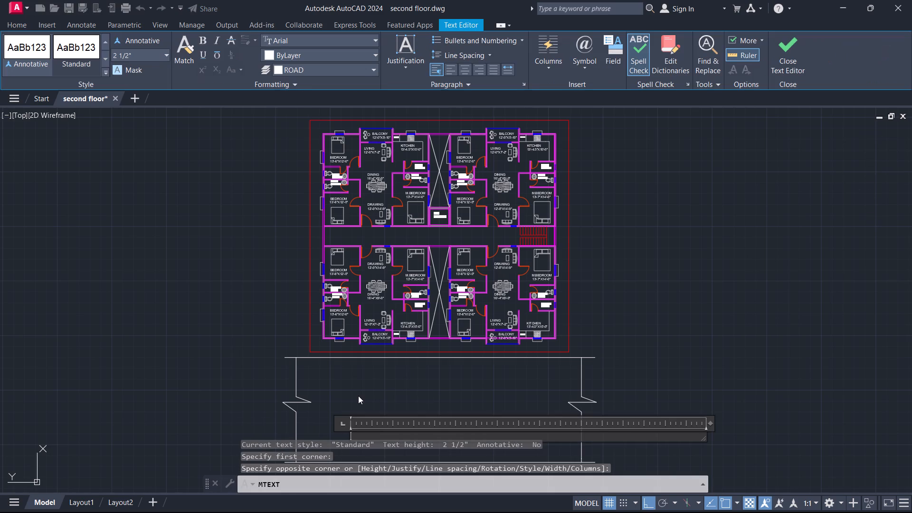
key(4)
key(o)
key(apostrophe)
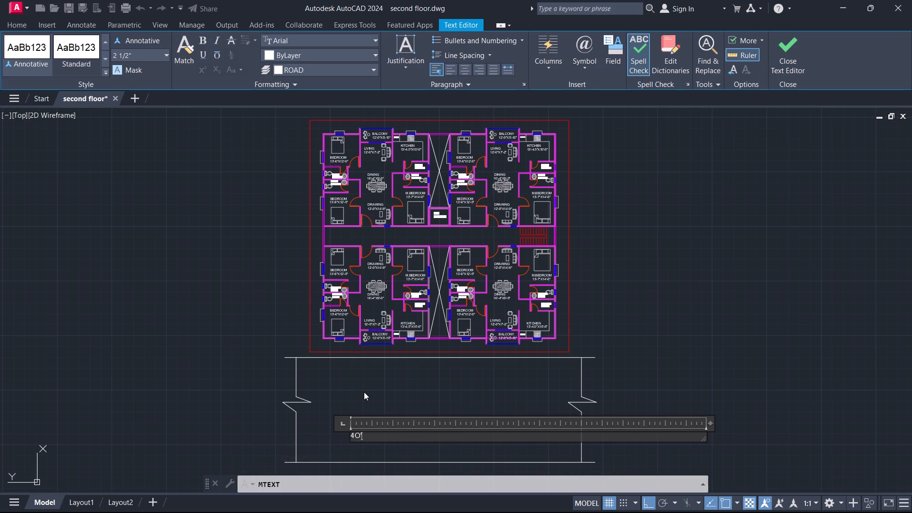
text(WES)
key(t)
key(BackSpace)
key(BackSpace)
key(BackSpace)
text(est)
key(f)
text(ace)
key(r)
text(oad)
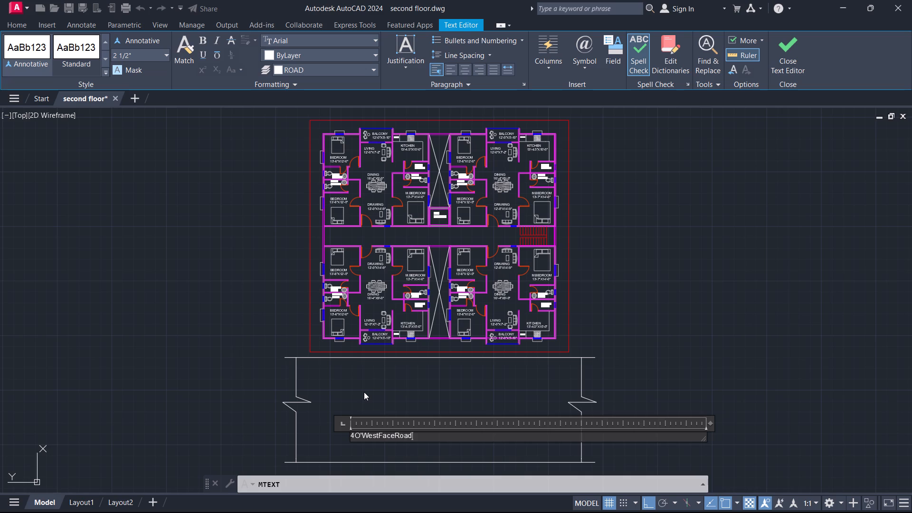
click(437, 442)
key(Return)
key(Escape)
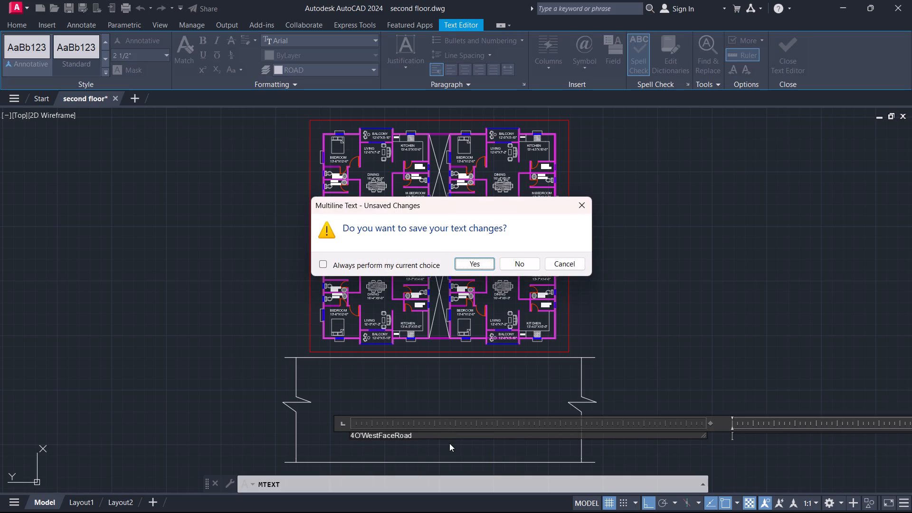
click(469, 260)
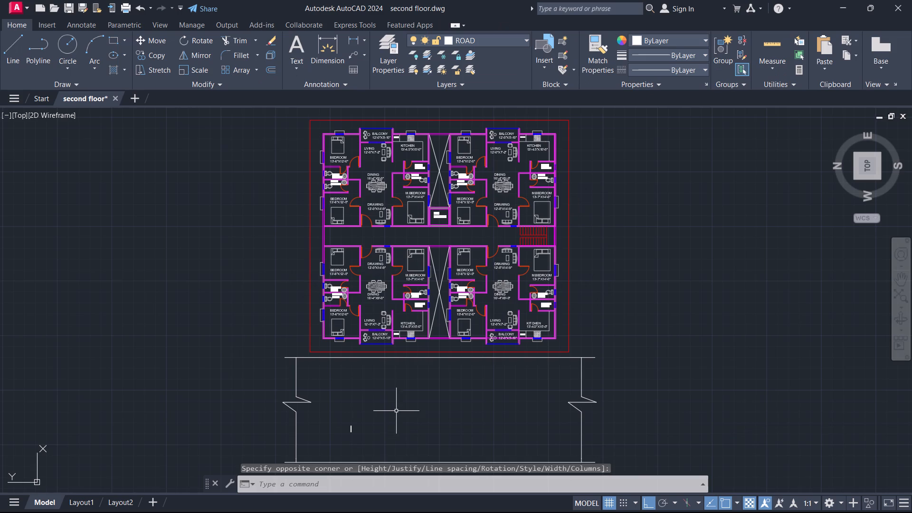
Rotate the road label by 270° about the corner at the start of its text, aligning it along the road.
scroll(323, 468, up, 3)
scroll(361, 427, up, 4)
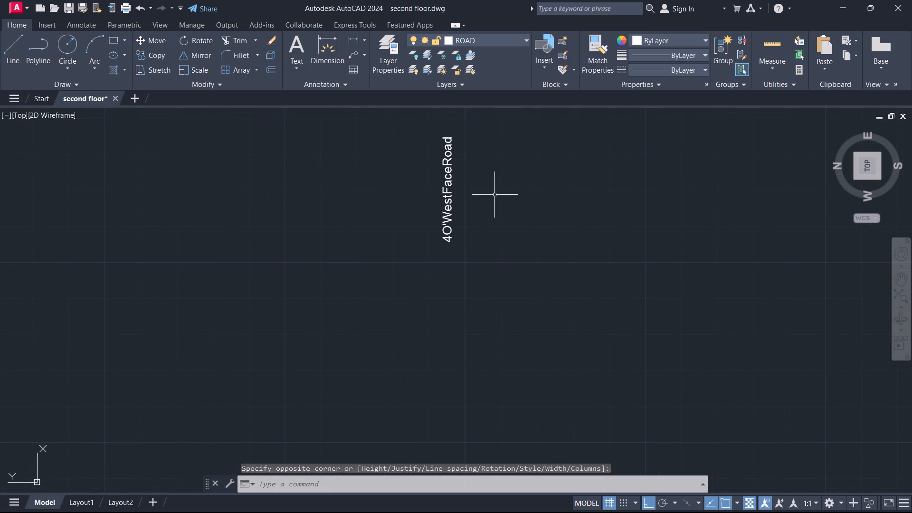
click(449, 194)
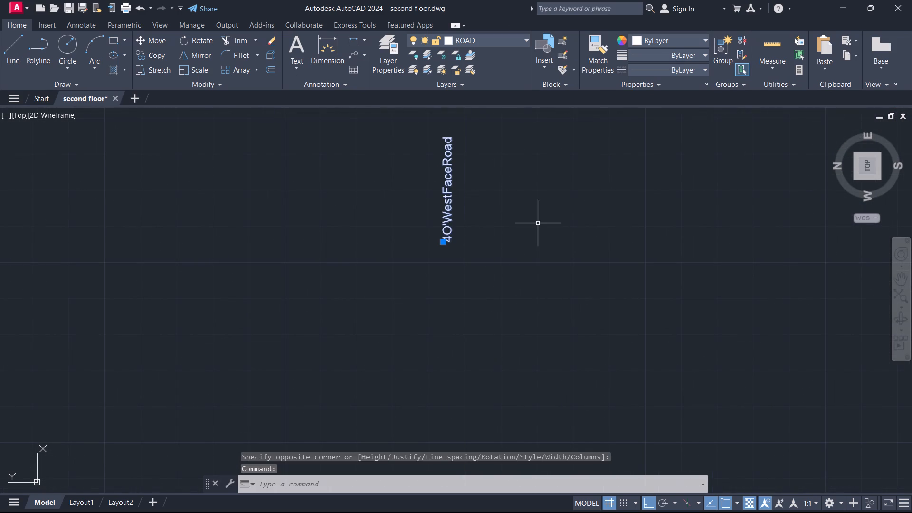
text(rp)
key(BackSpace)
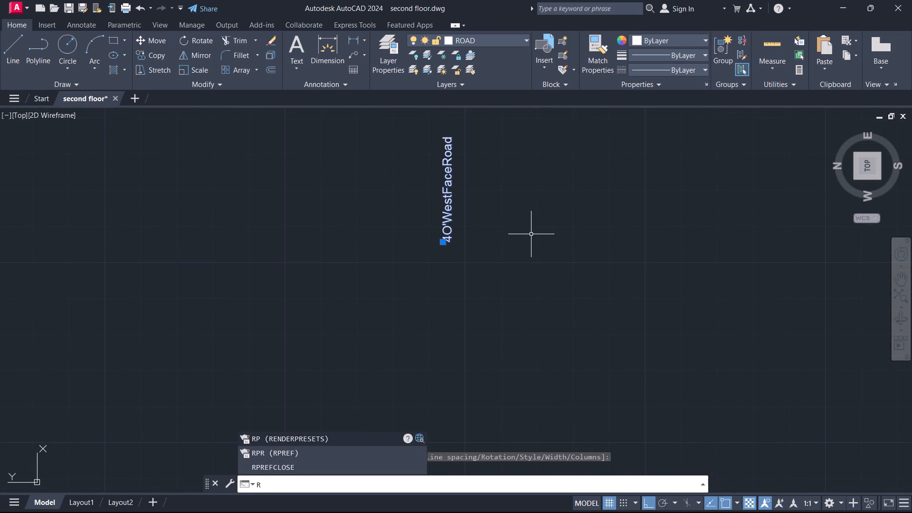
key(o)
key(Return)
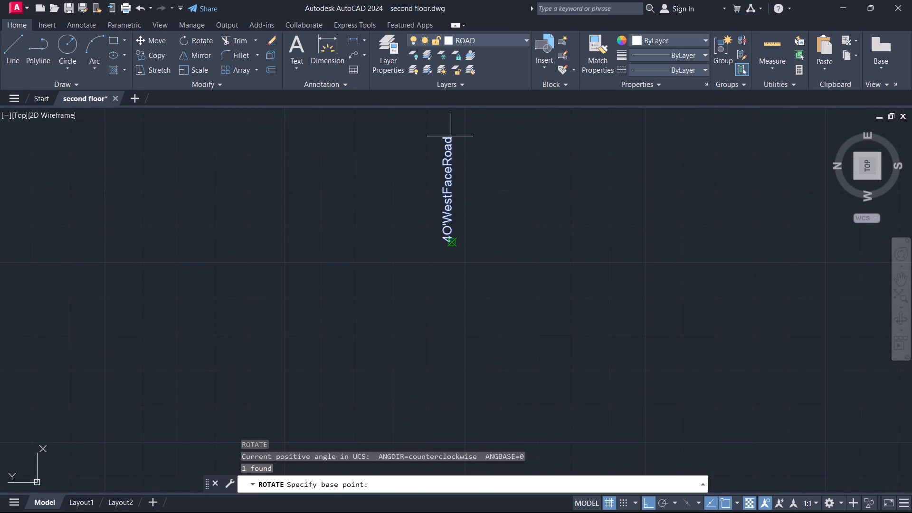
click(450, 136)
click(597, 251)
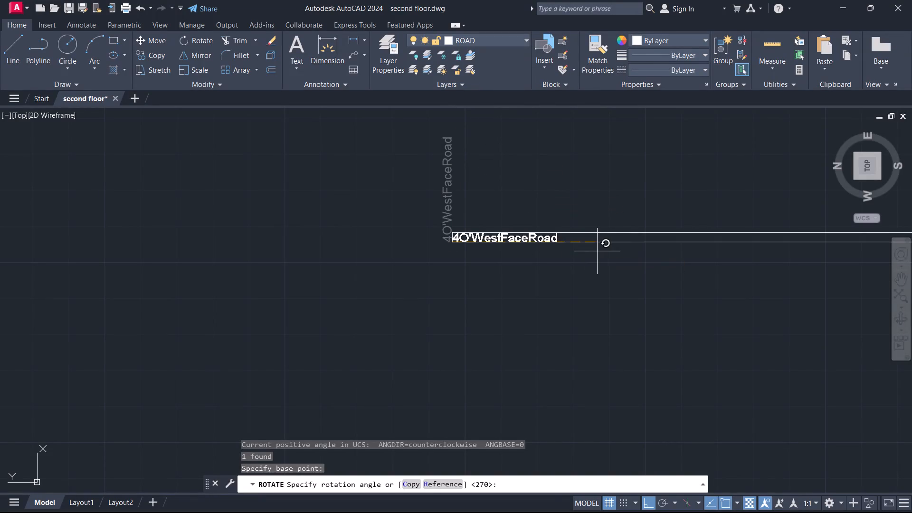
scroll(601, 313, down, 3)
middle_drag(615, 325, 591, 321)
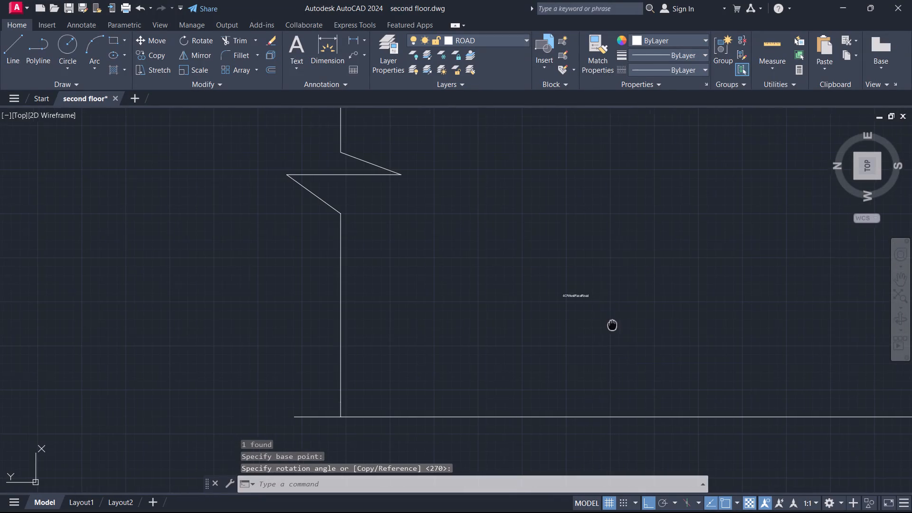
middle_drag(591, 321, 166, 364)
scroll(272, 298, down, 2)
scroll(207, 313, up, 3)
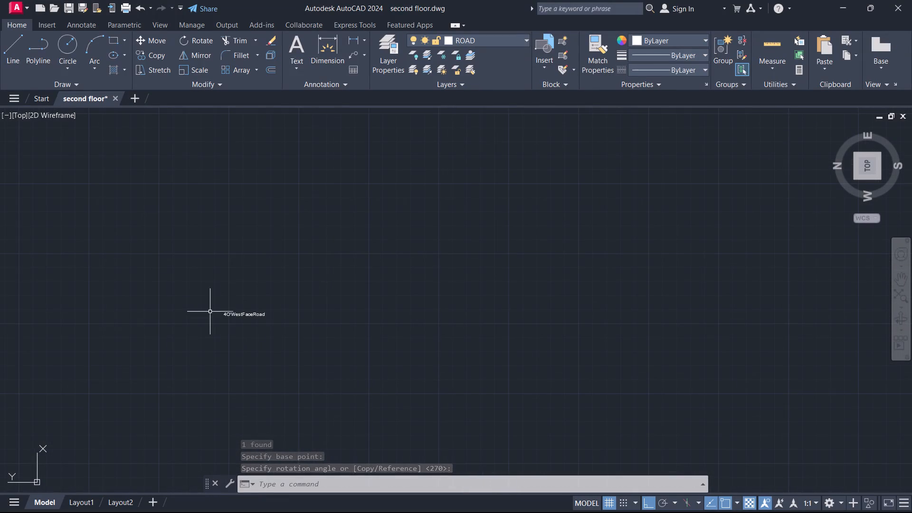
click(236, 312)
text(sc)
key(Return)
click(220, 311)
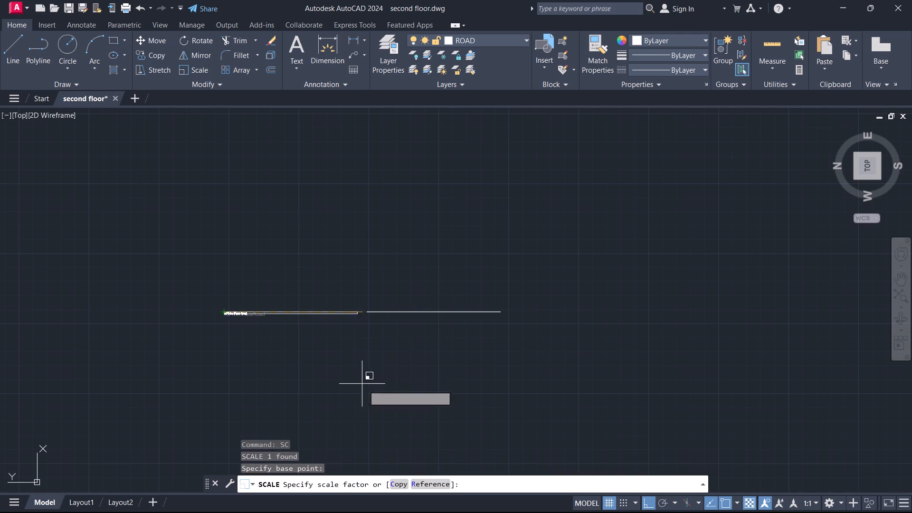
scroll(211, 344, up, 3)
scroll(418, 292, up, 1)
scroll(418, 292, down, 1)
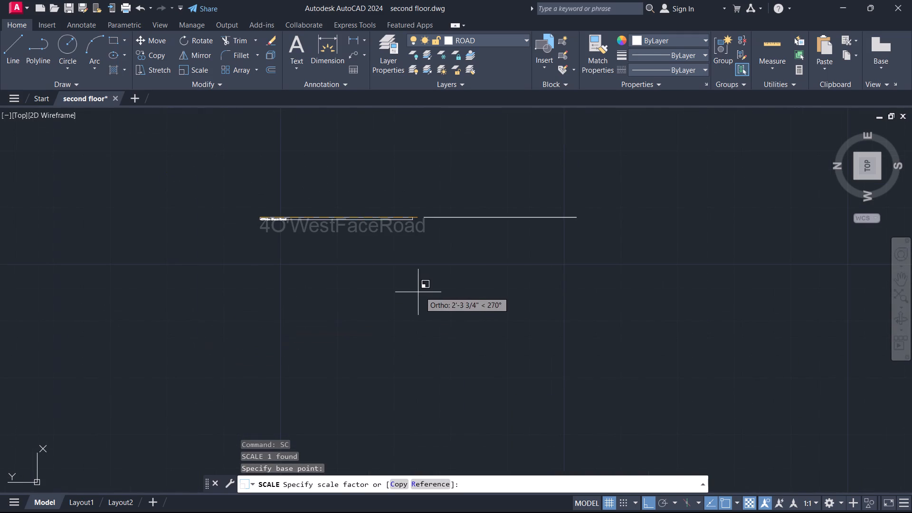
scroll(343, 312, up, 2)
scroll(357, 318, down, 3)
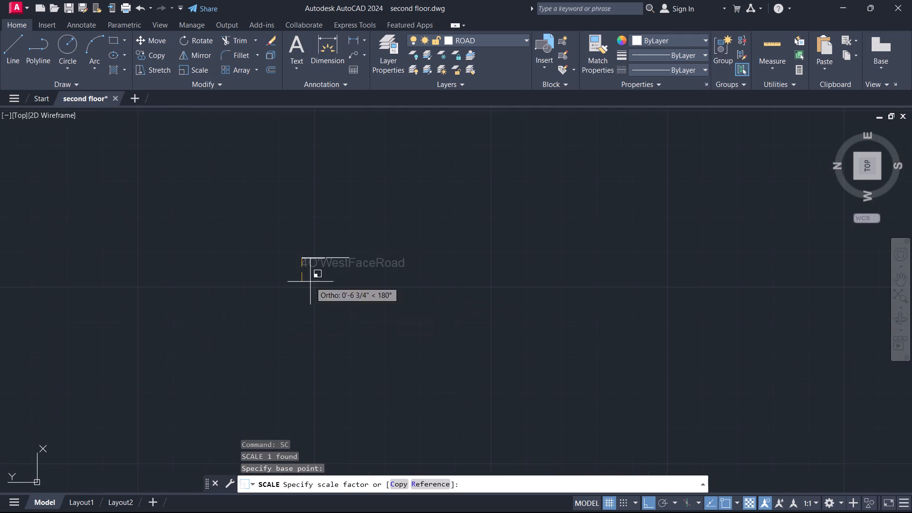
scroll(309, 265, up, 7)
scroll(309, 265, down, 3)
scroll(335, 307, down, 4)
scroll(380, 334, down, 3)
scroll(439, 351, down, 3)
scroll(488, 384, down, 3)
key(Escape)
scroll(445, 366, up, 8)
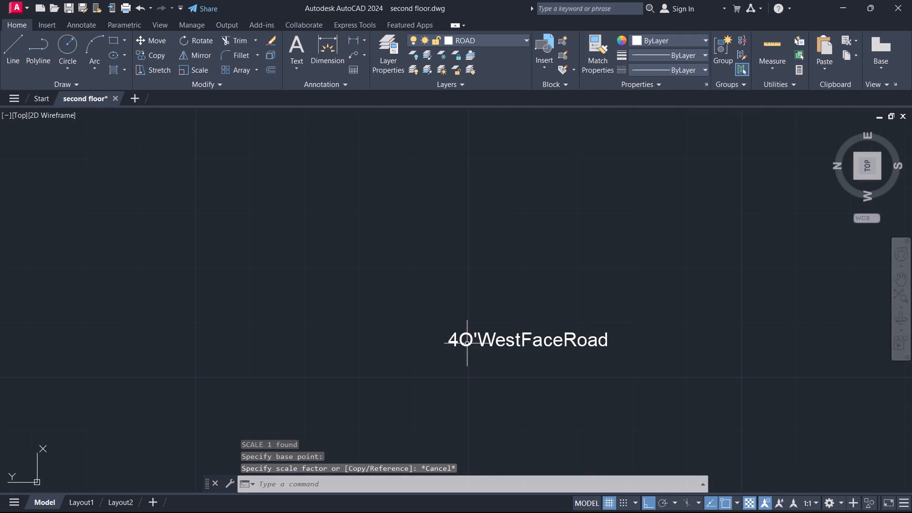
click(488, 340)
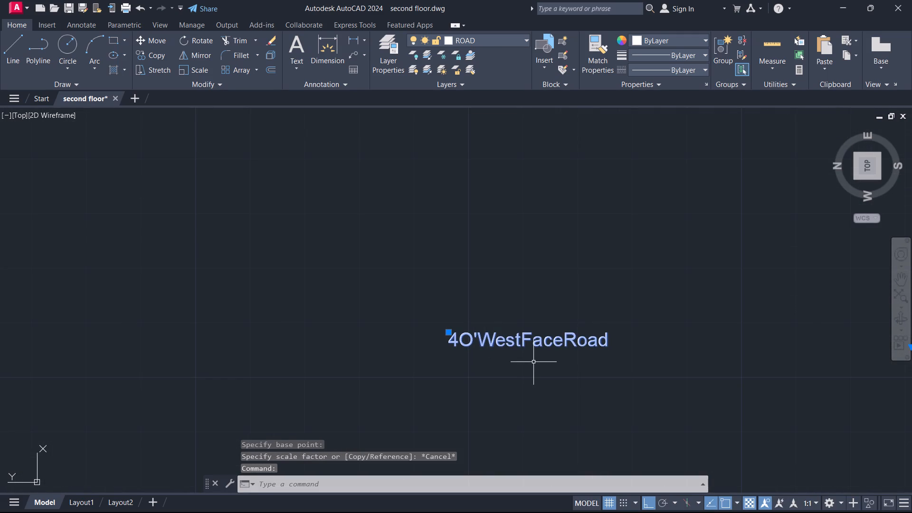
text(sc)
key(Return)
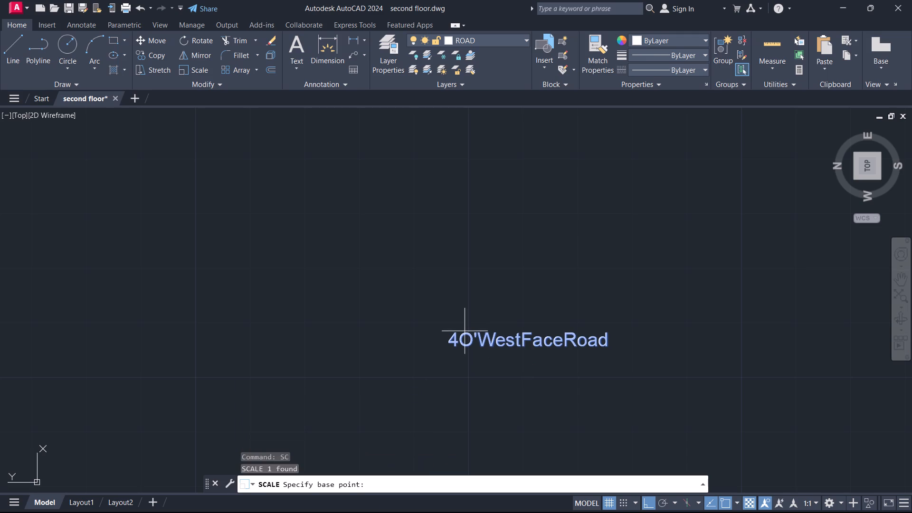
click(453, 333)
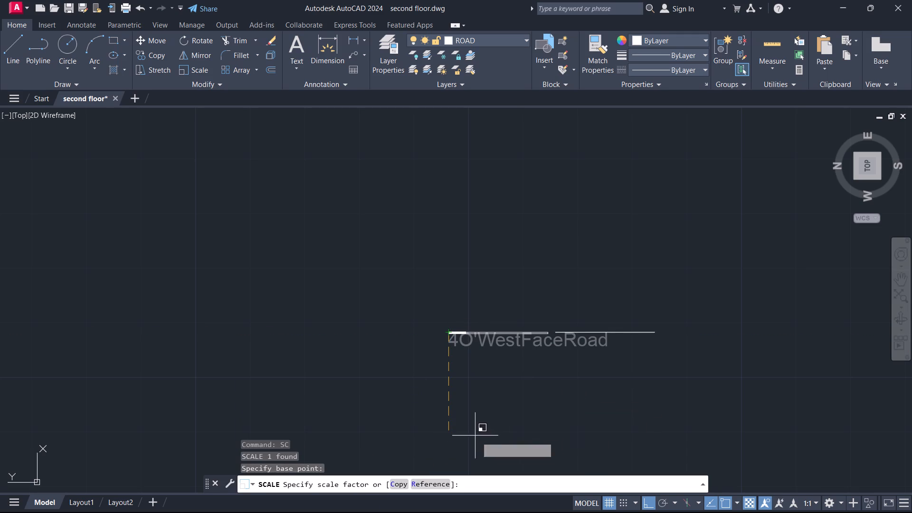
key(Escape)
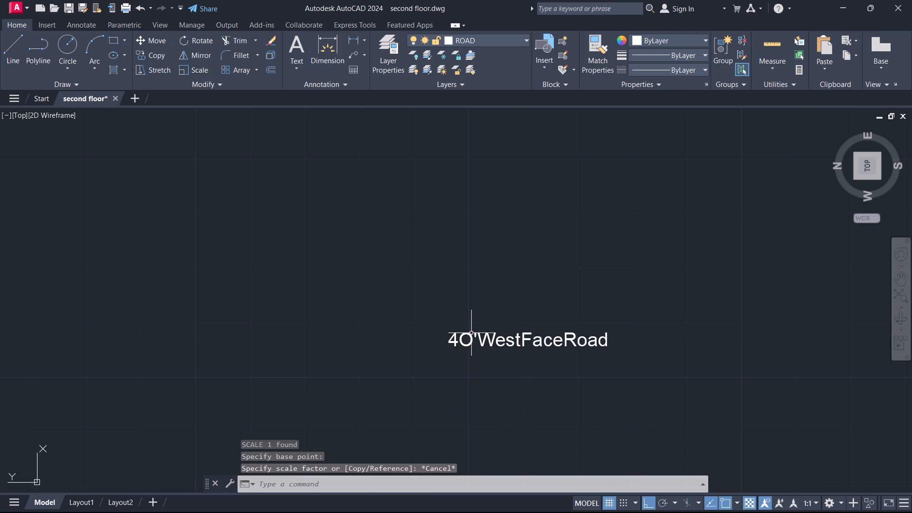
Scale up the road label from the corner at its start until it spans roughly half the distance between the break lines.
click(472, 341)
text(sc)
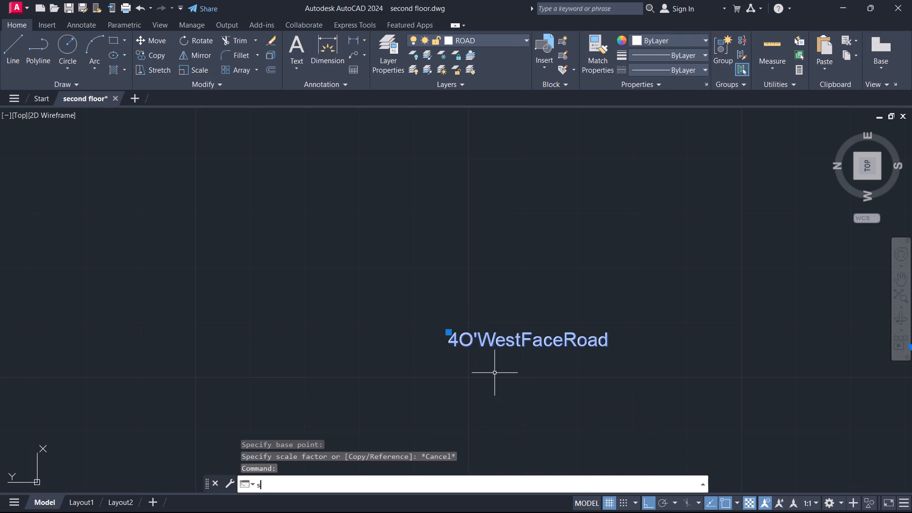
key(Return)
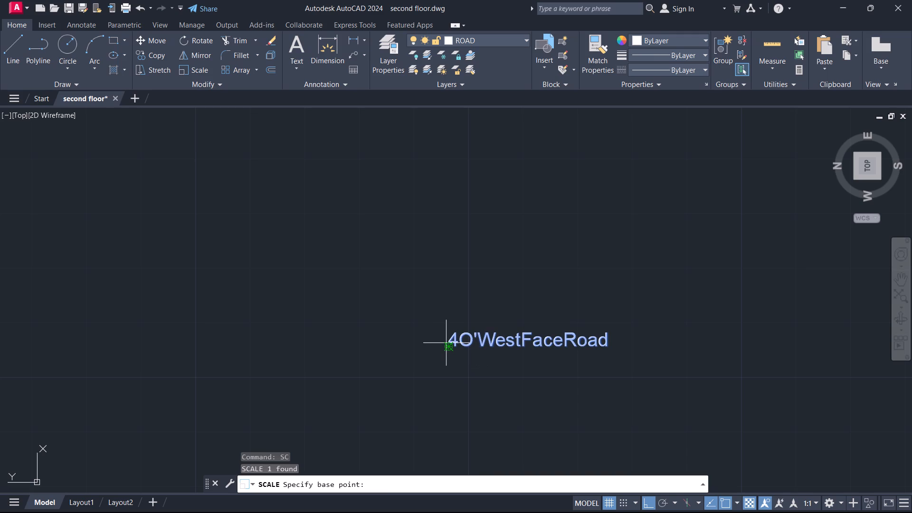
click(446, 343)
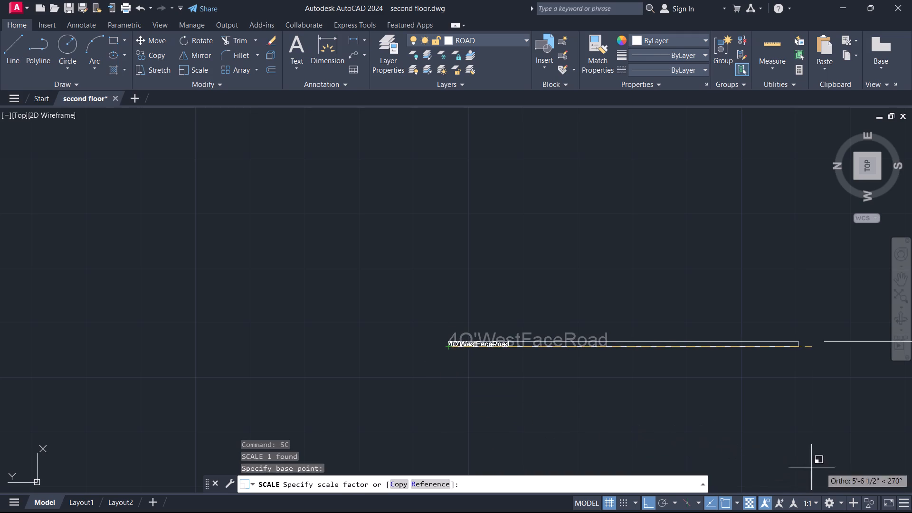
scroll(859, 462, down, 3)
middle_drag(736, 417, 279, 159)
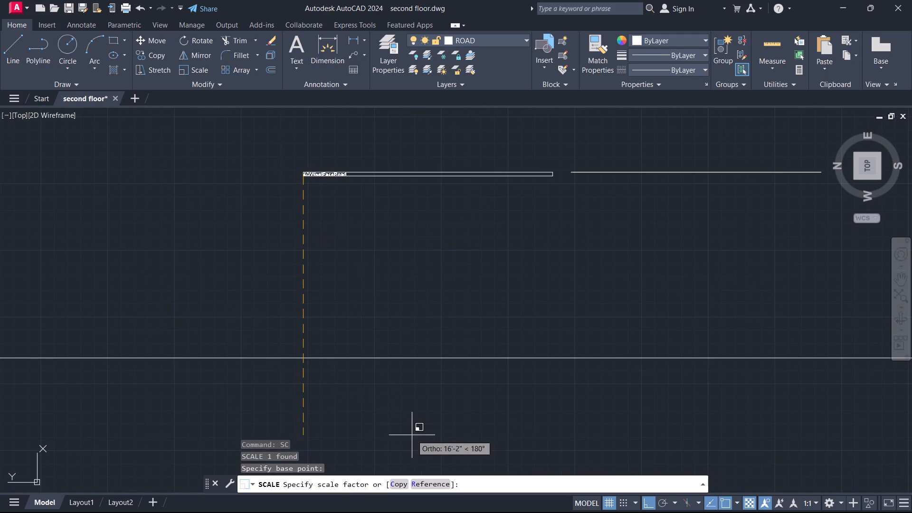
scroll(353, 436, down, 3)
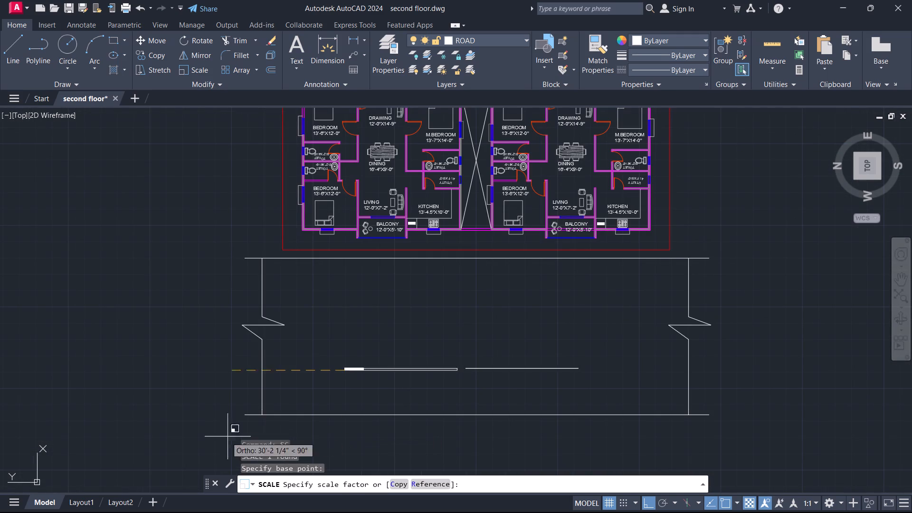
scroll(159, 424, down, 2)
middle_drag(164, 420, 484, 208)
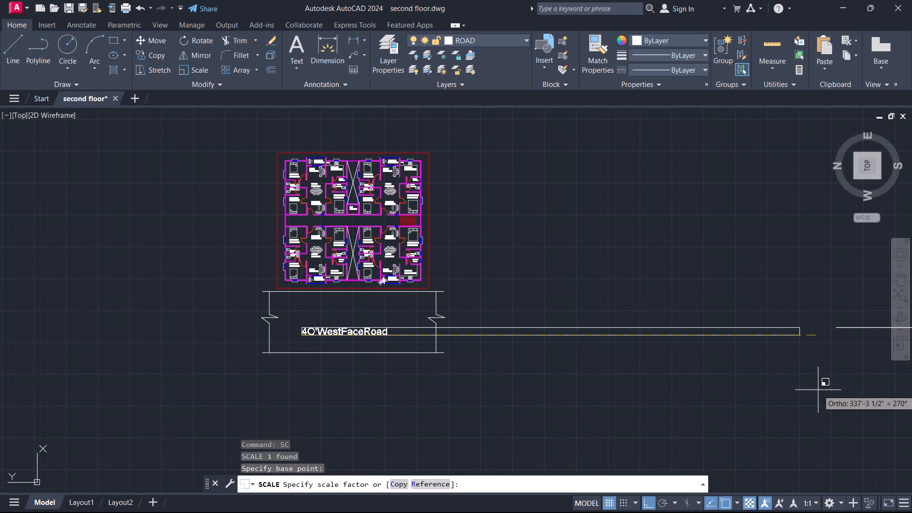
click(852, 441)
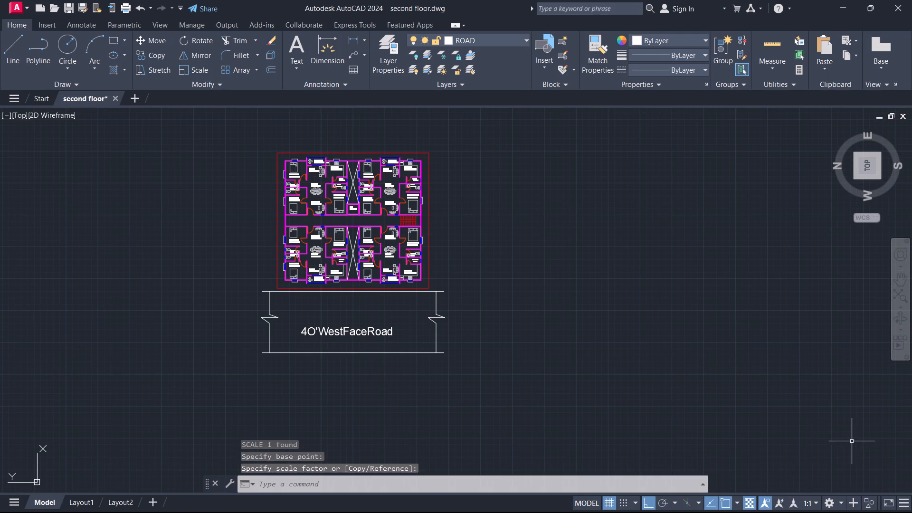
Examine the overall floor plan and its road, including the balcony and kitchen areas along the east side.
middle_drag(484, 298, 610, 382)
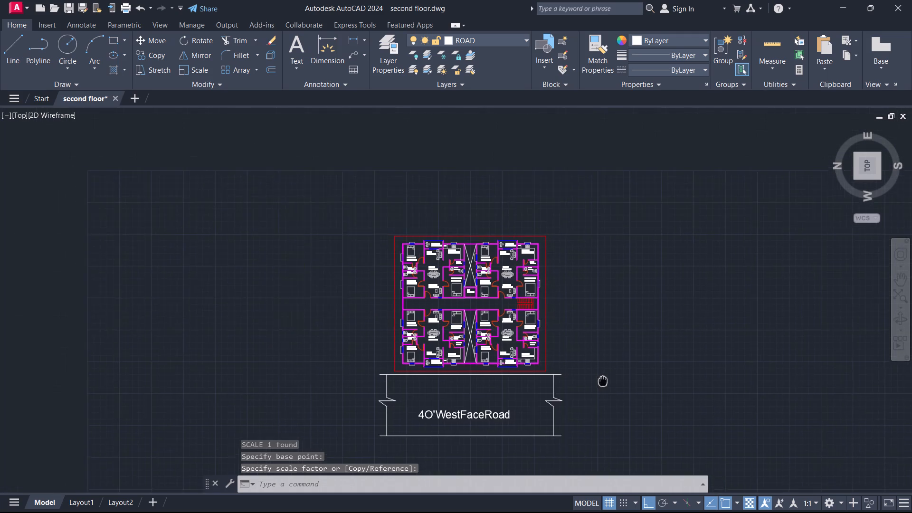
middle_drag(610, 382, 661, 378)
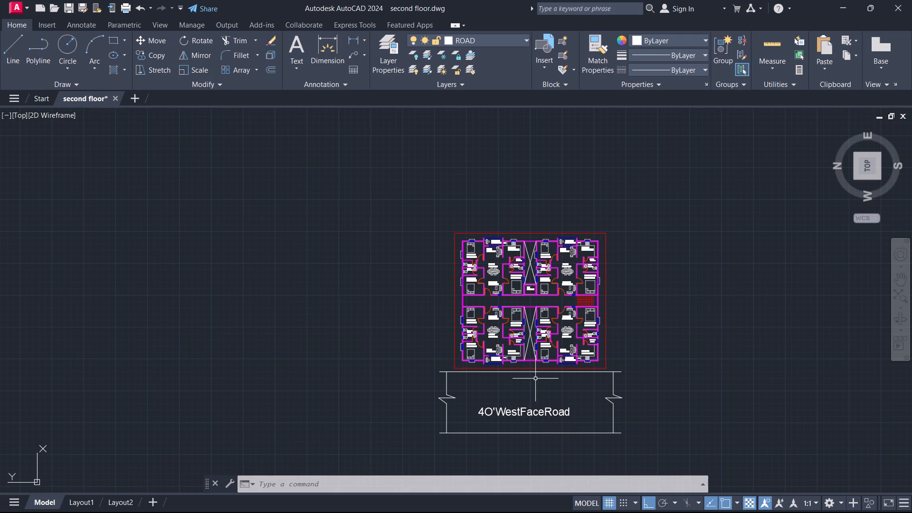
middle_drag(535, 398, 393, 368)
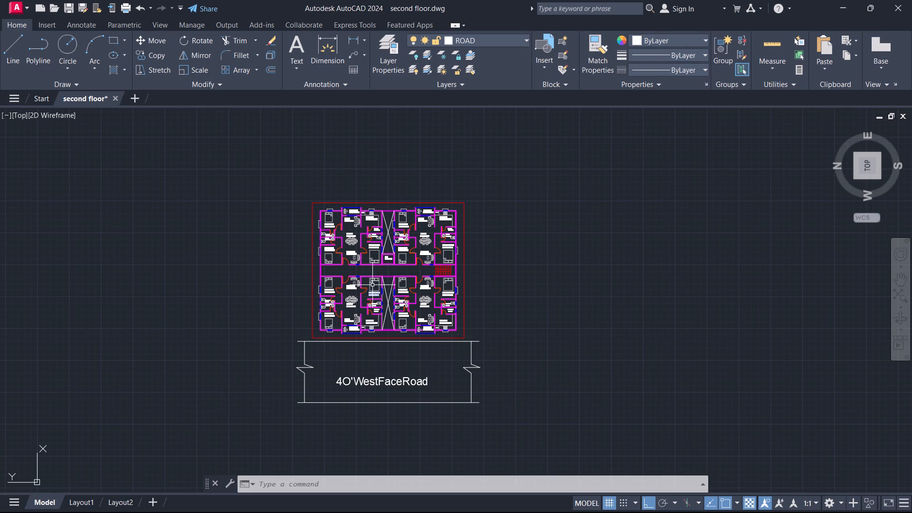
scroll(373, 230, up, 1)
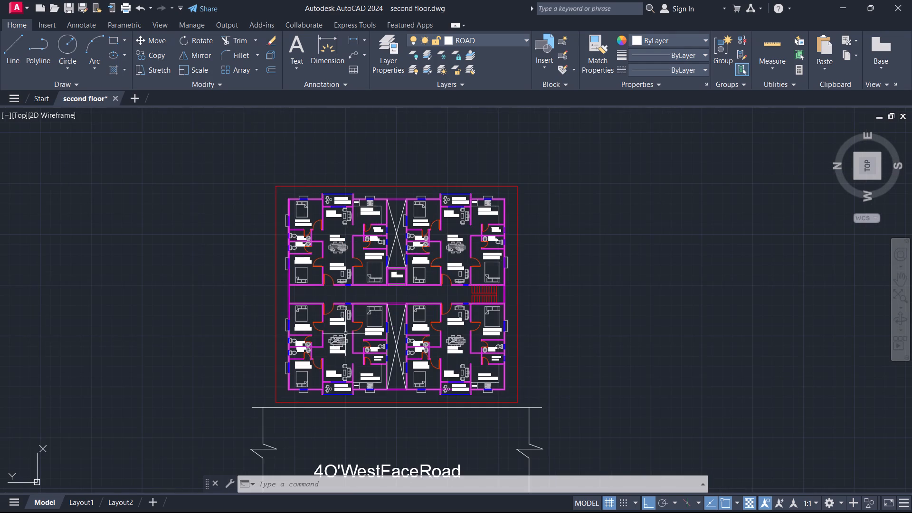
scroll(331, 339, up, 2)
scroll(469, 284, down, 1)
middle_drag(817, 237, 785, 298)
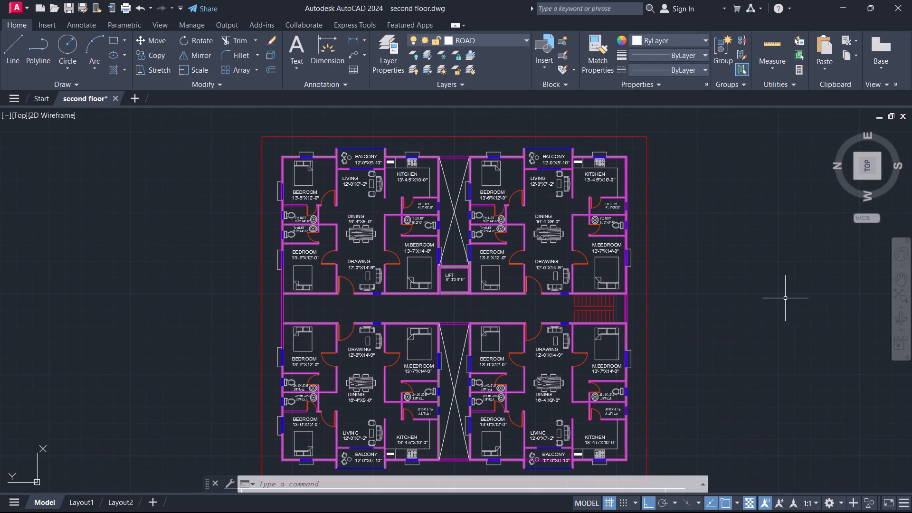
middle_drag(686, 207, 704, 275)
scroll(604, 227, up, 4)
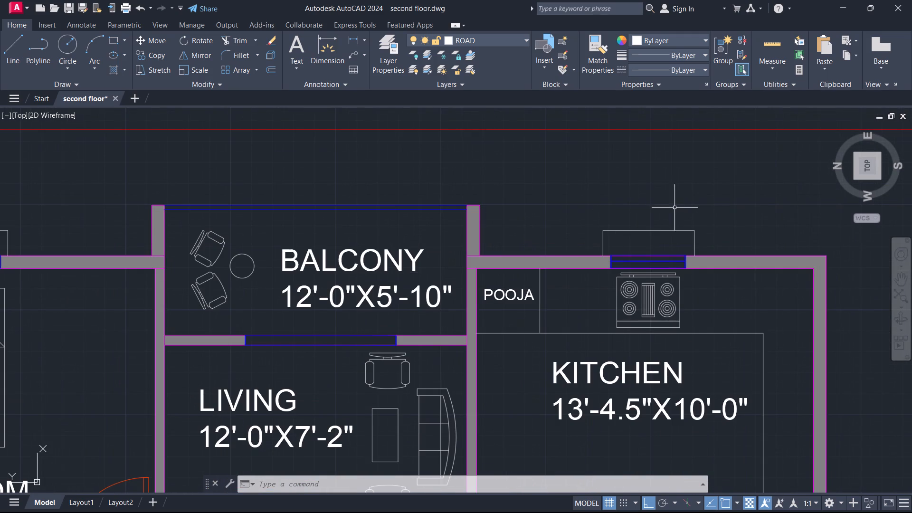
scroll(679, 195, down, 2)
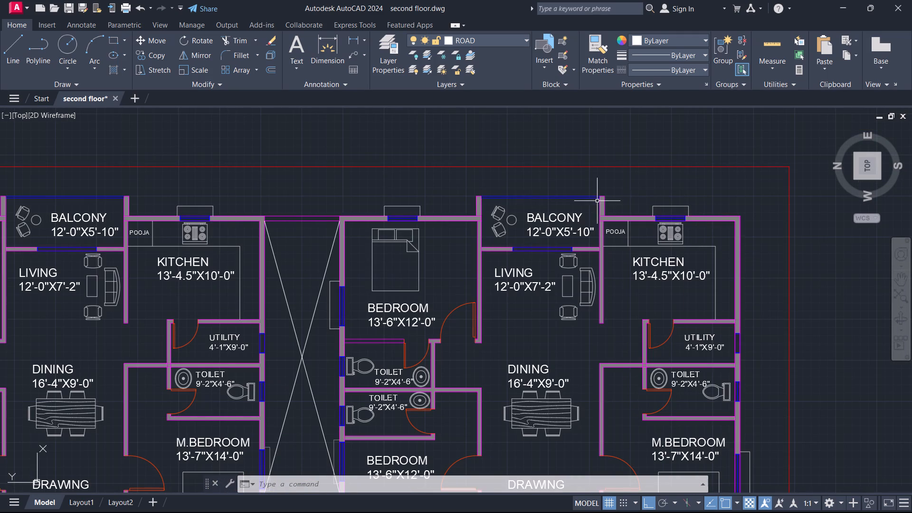
scroll(560, 244, down, 2)
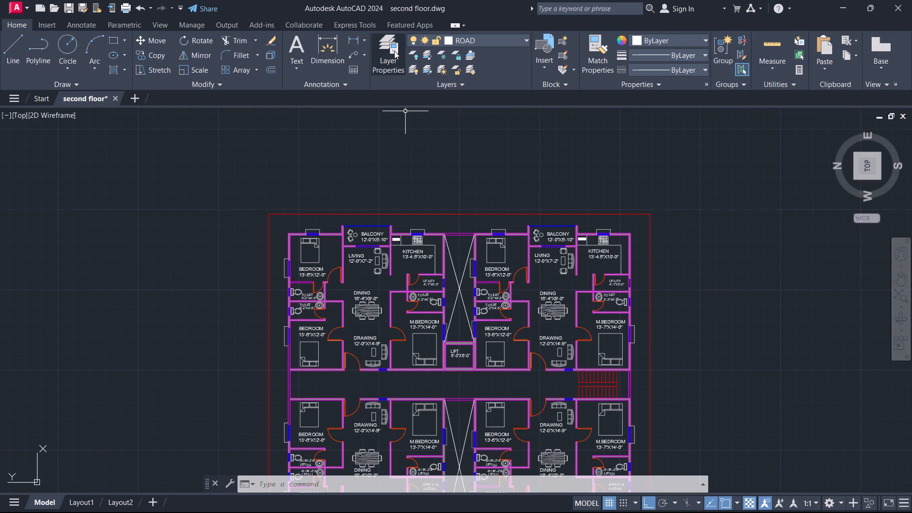
Create a new layer named "dimensions" and make it the current layer.
double_click(391, 48)
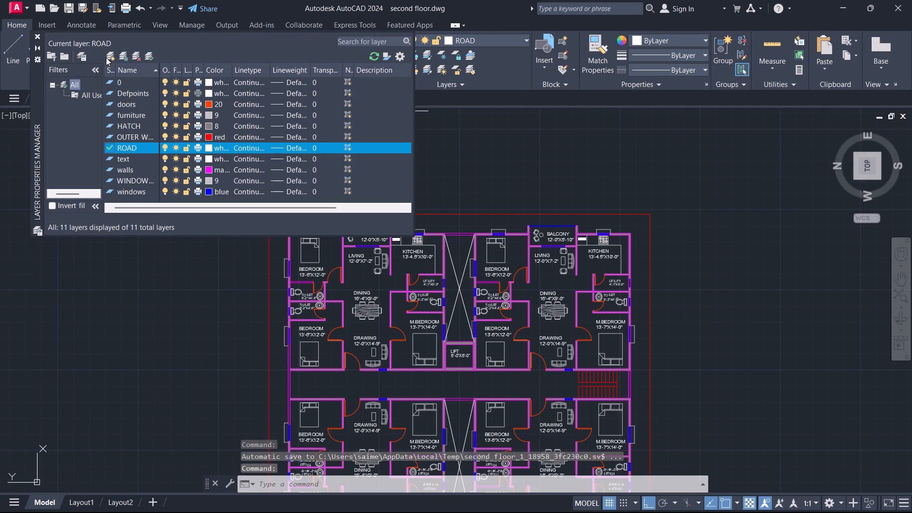
click(110, 58)
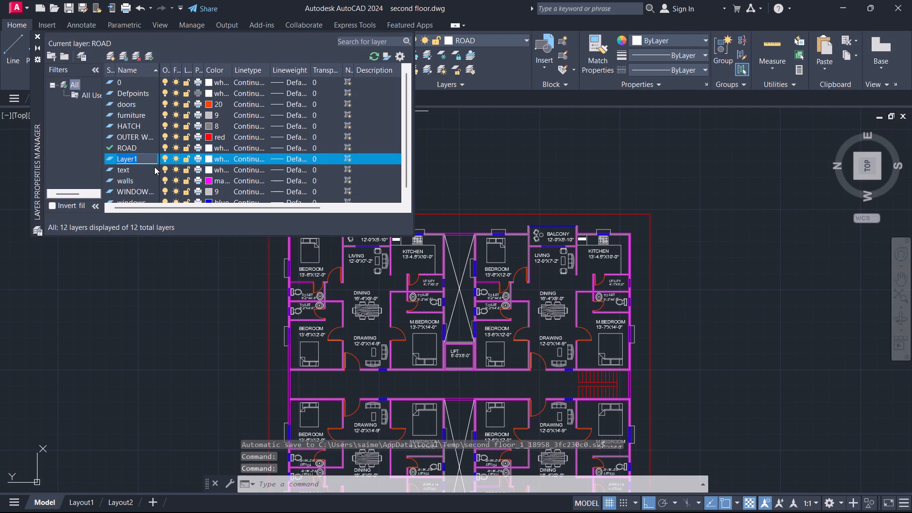
key(BackSpace)
text(dimension)
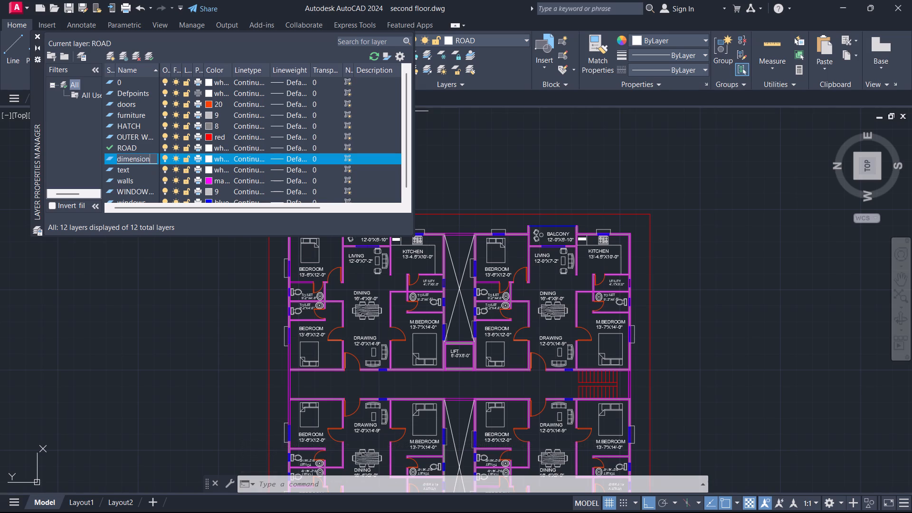
key(s)
click(146, 55)
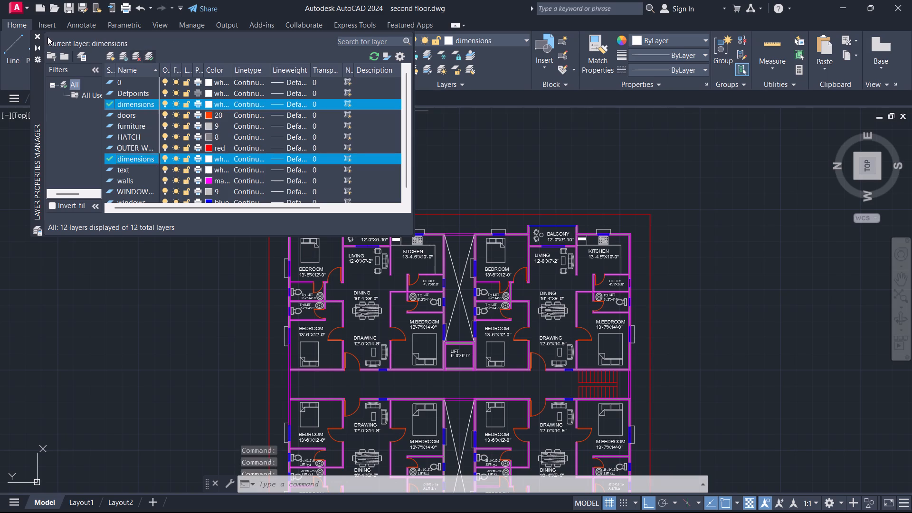
click(37, 34)
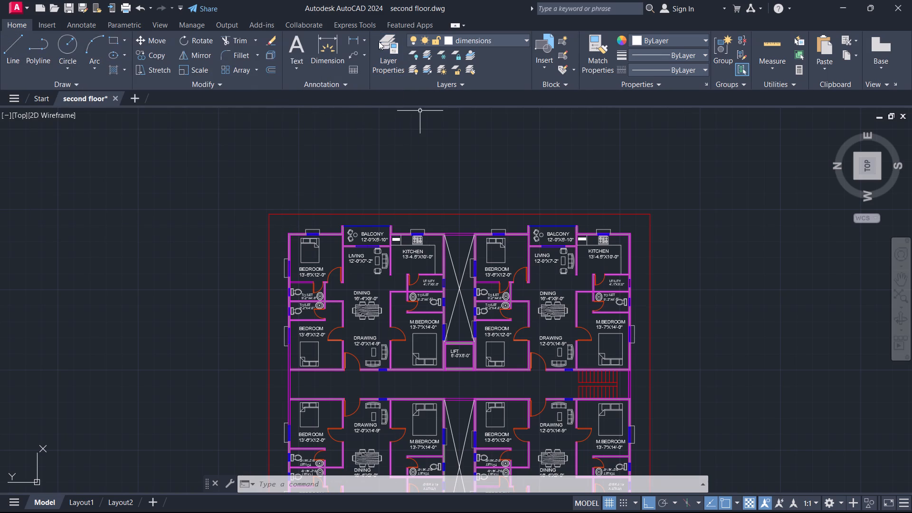
Add a linear dimension across the full east side of the red outer boundary, placed just outside it.
drag(348, 42, 354, 39)
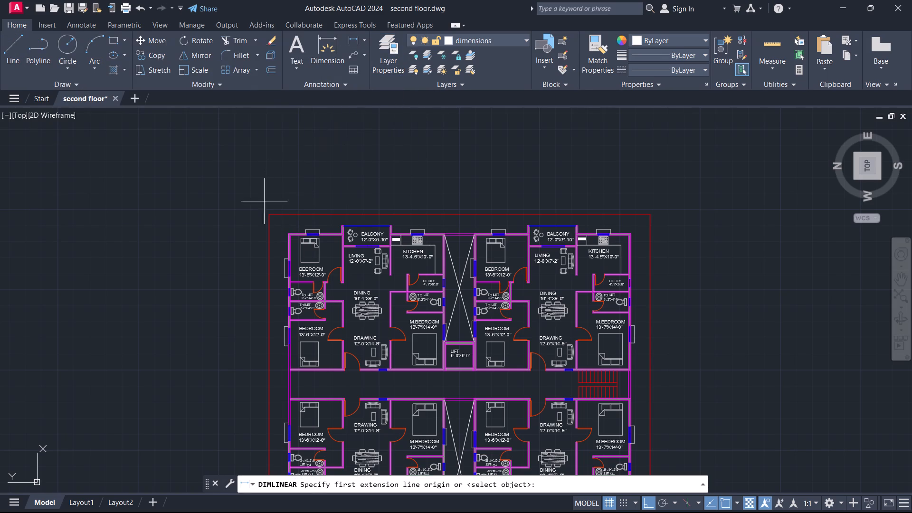
click(270, 214)
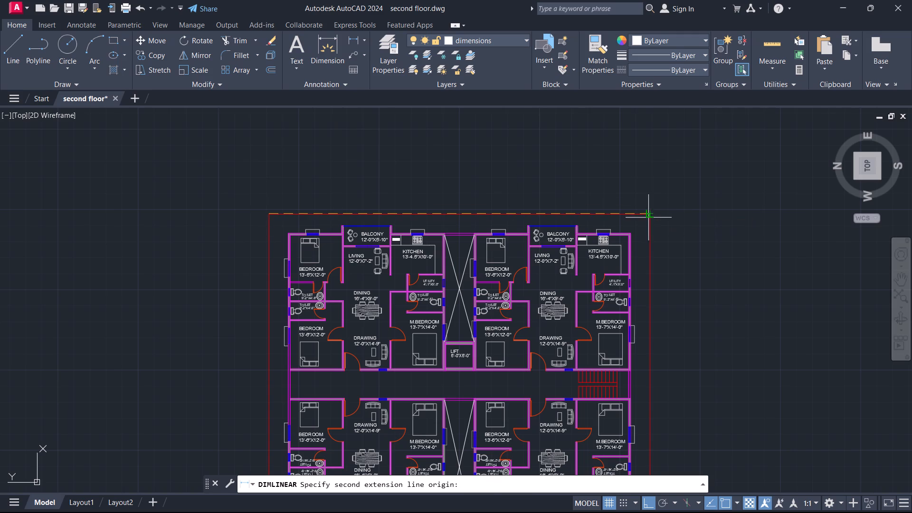
click(649, 213)
click(632, 195)
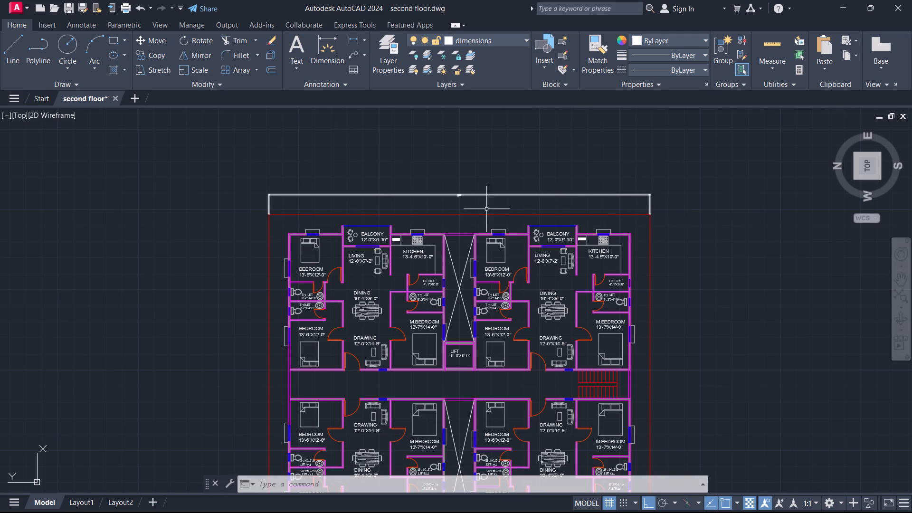
Add a linear dimension along the full north side of the red outer boundary, placed just outside it.
scroll(502, 164, down, 2)
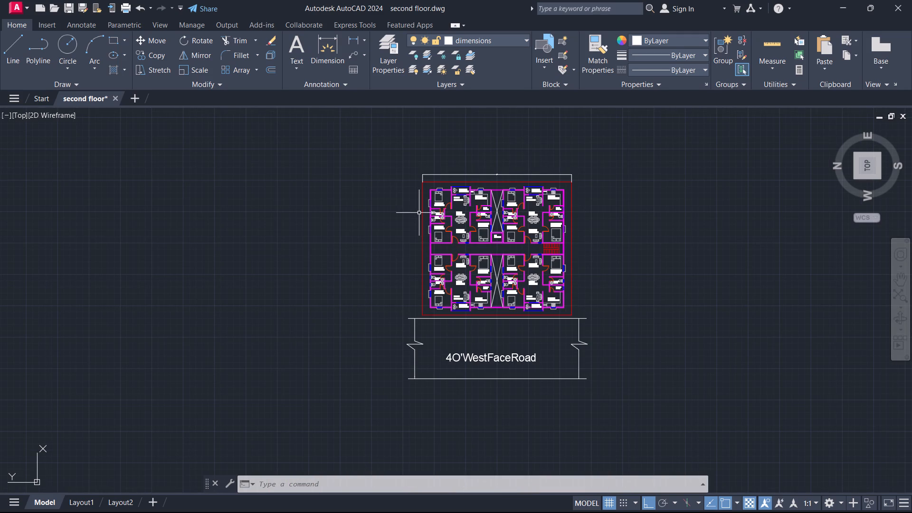
key(space)
scroll(423, 185, up, 3)
click(416, 173)
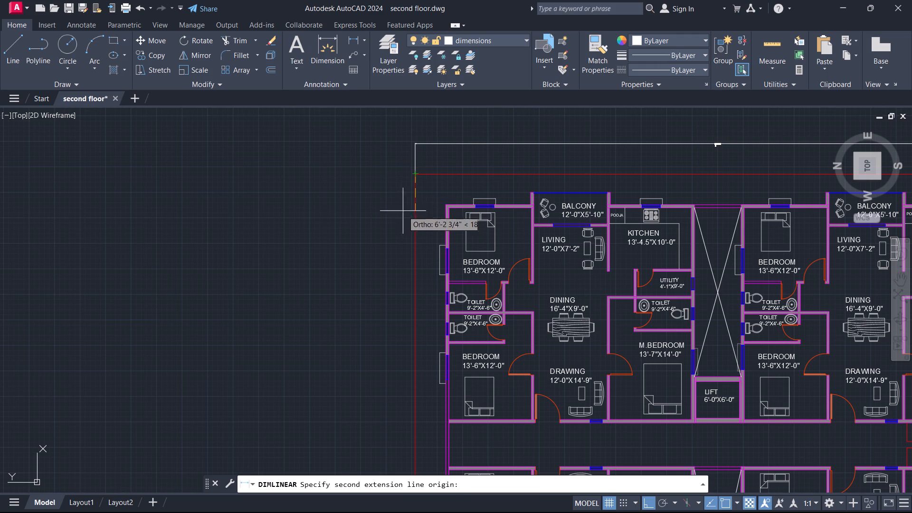
scroll(405, 199, down, 3)
scroll(408, 323, up, 7)
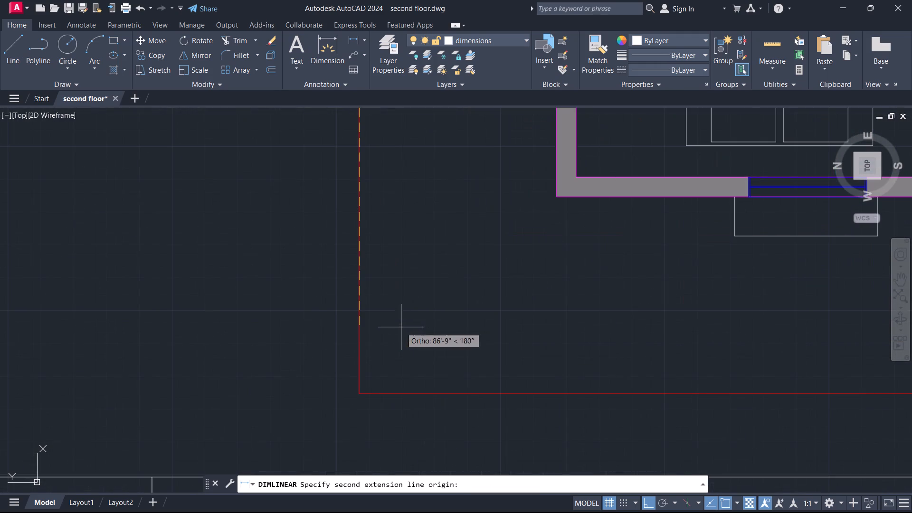
click(357, 391)
click(302, 392)
Set the text height of both the north-side and east-side boundary dimensions to 1'.
scroll(319, 351, down, 4)
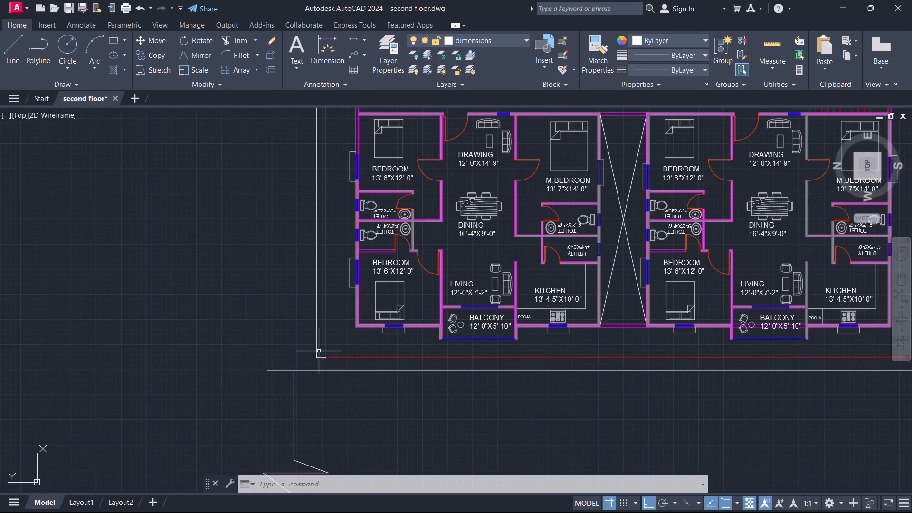
scroll(320, 350, down, 2)
scroll(308, 240, up, 2)
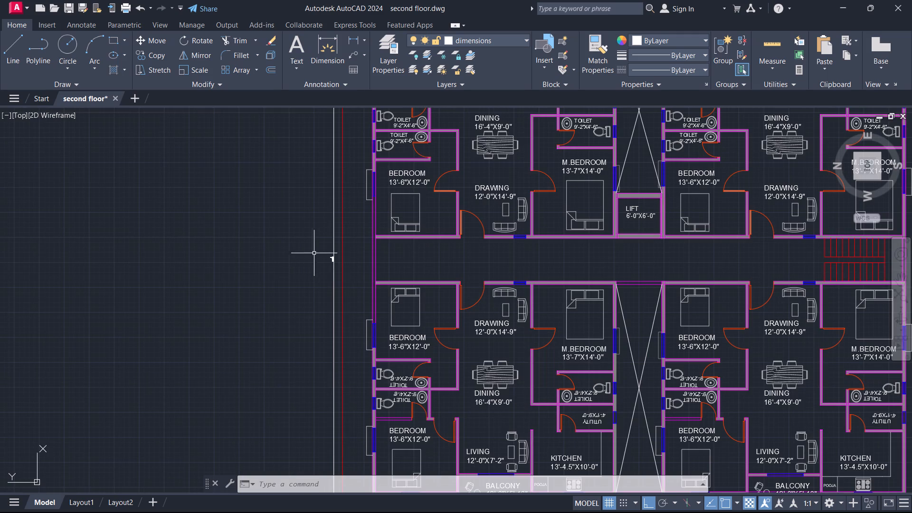
click(333, 259)
scroll(250, 304, down, 2)
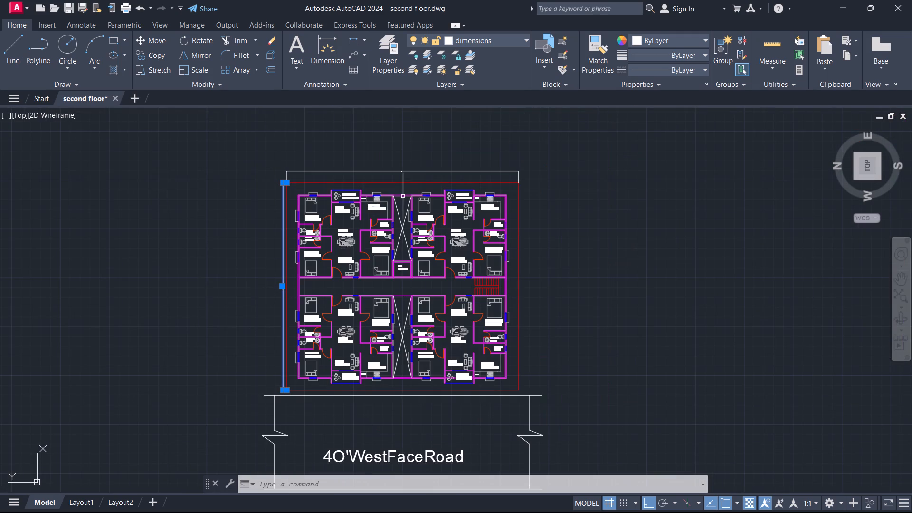
click(410, 171)
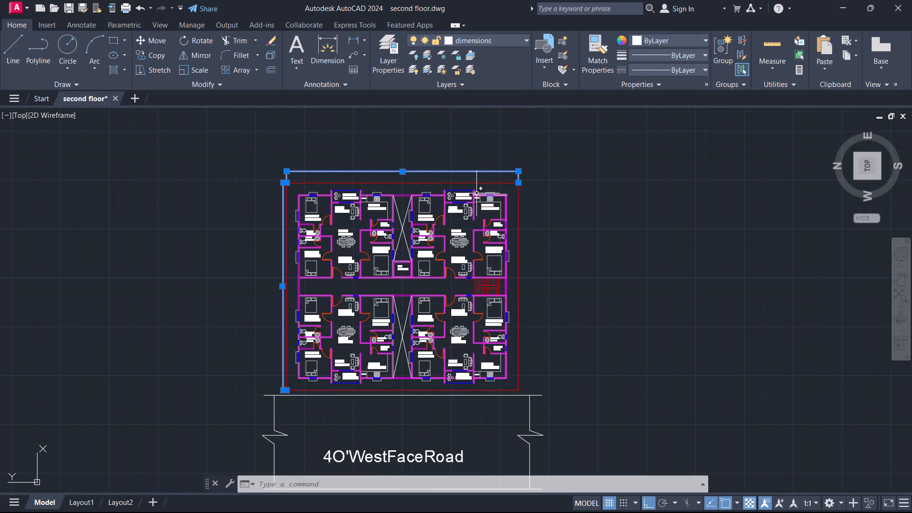
key(ctrl+1)
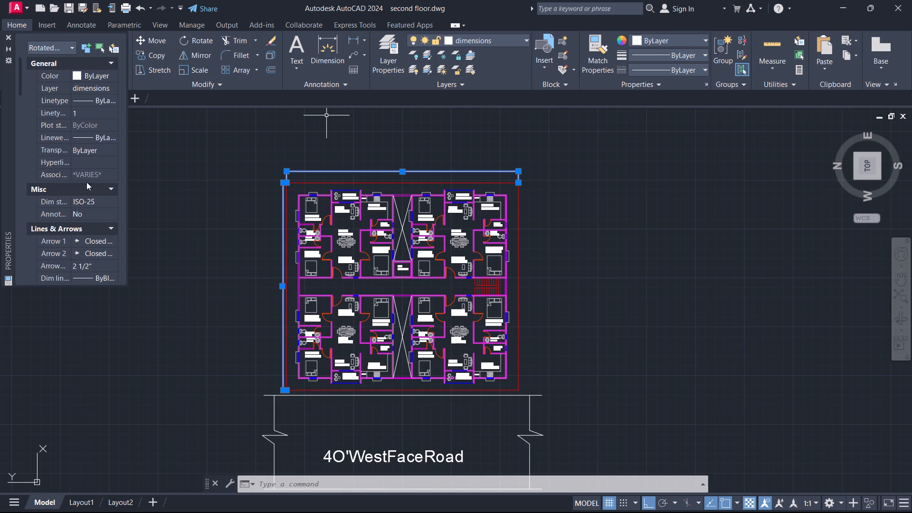
scroll(91, 215, down, 5)
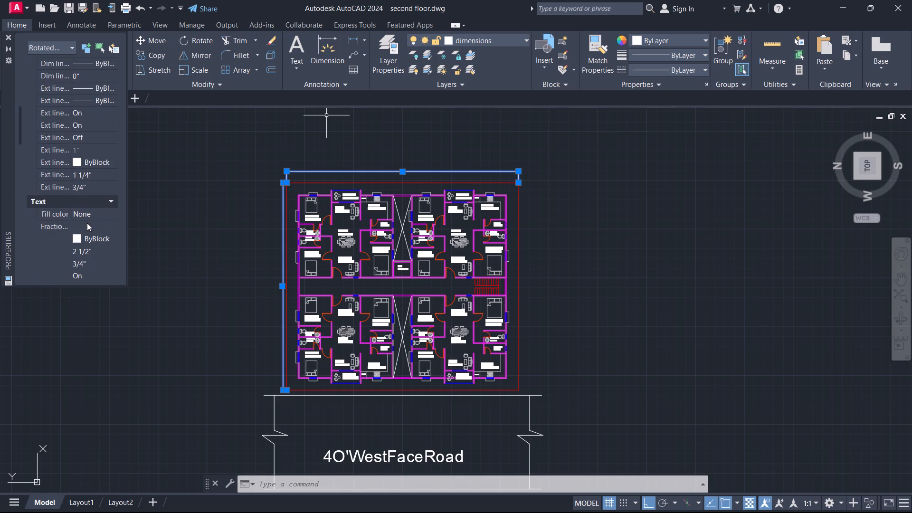
click(93, 254)
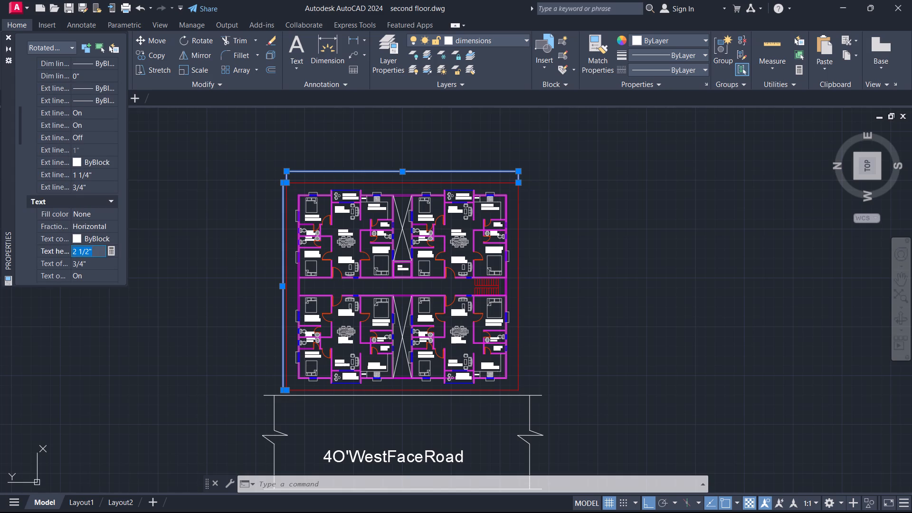
key(BackSpace)
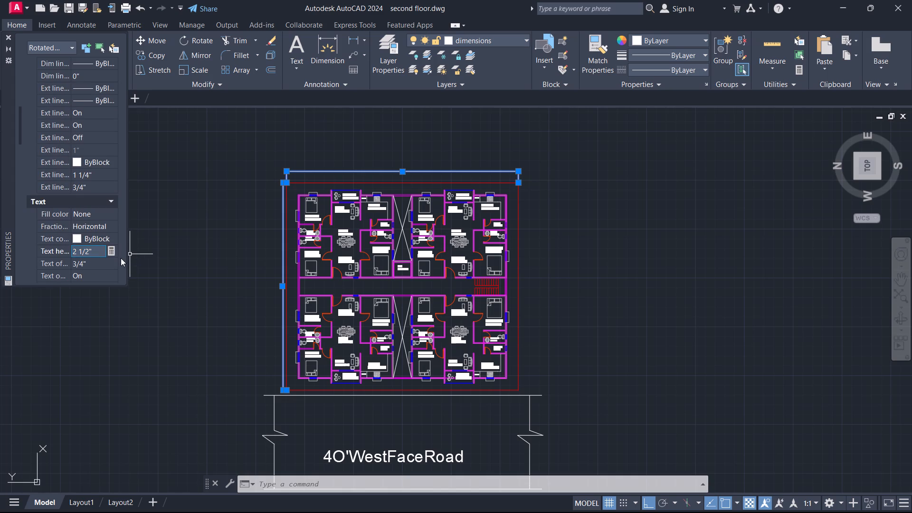
click(92, 252)
key(BackSpace)
key(BackSpace)
key(BackSpace)
key(BackSpace)
key(BackSpace)
key(BackSpace)
text(1')
click(134, 301)
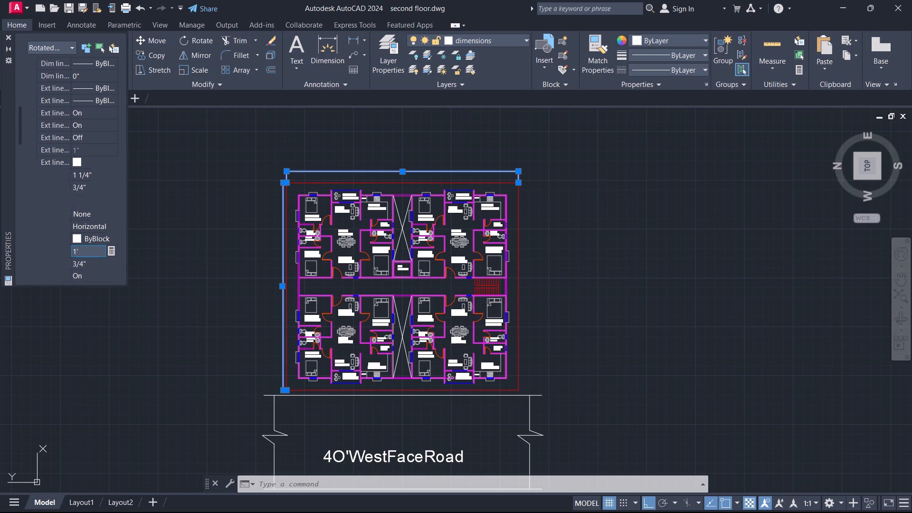
click(8, 35)
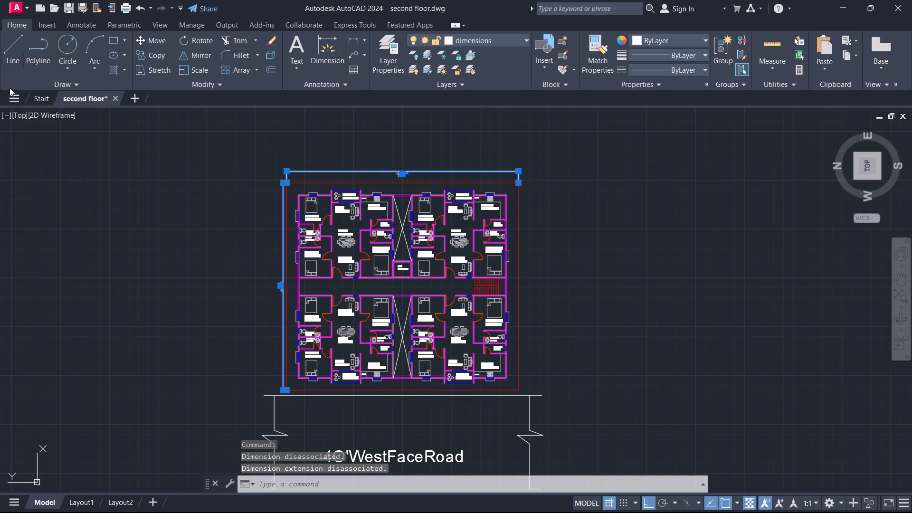
key(Escape)
scroll(404, 174, up, 3)
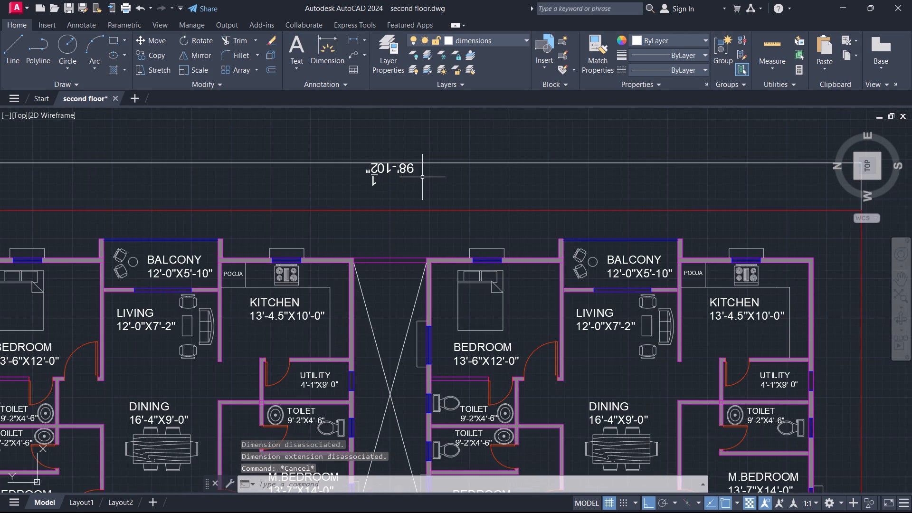
scroll(464, 185, down, 2)
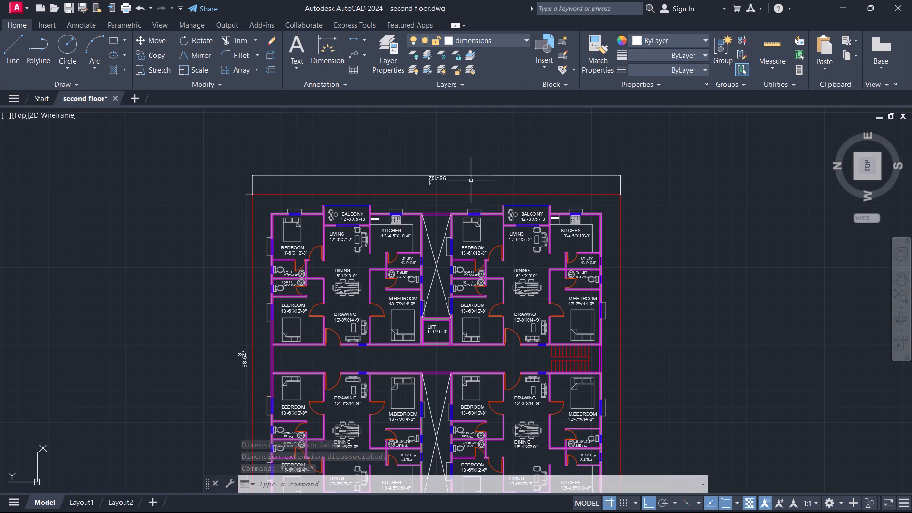
Erase the linear dimension along the north side of the red outer boundary.
scroll(246, 380, up, 2)
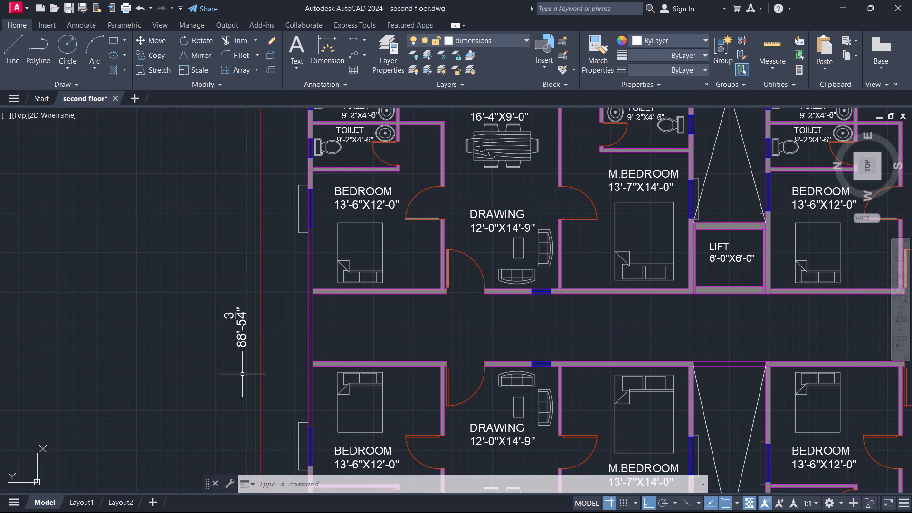
click(241, 325)
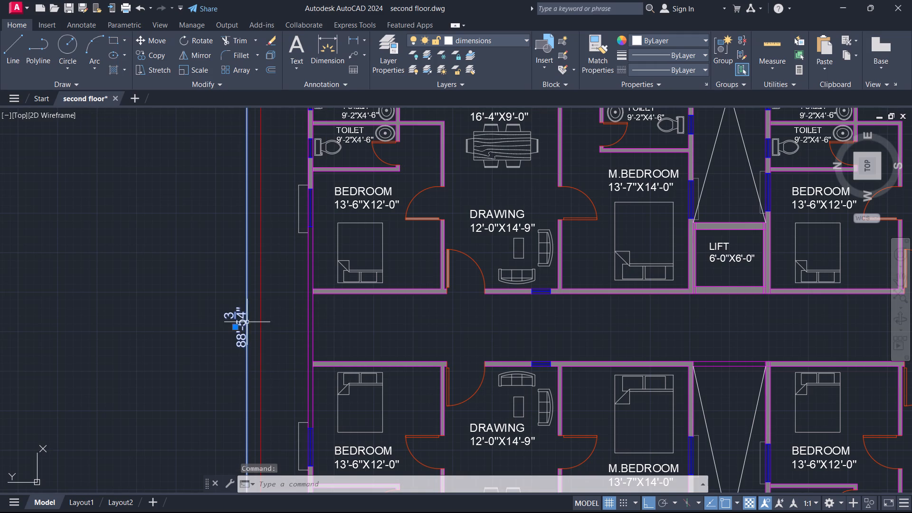
key(e)
key(Return)
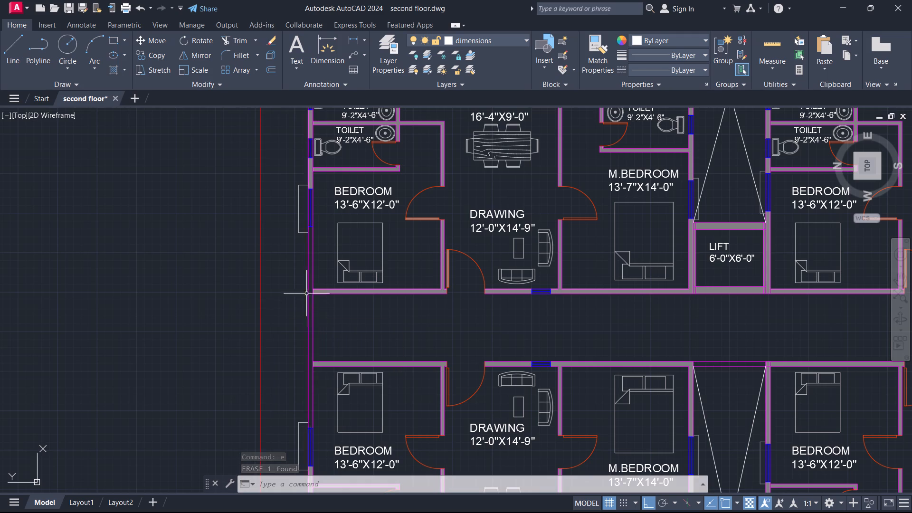
key(Escape)
Add a new linear dimension along the full north side of the red outer boundary, placed just outside it.
scroll(277, 323, down, 2)
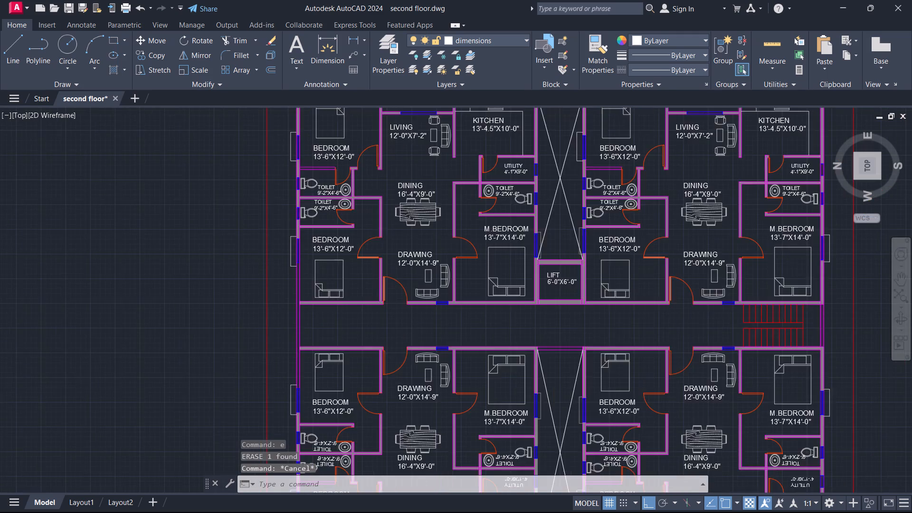
middle_drag(730, 292, 734, 243)
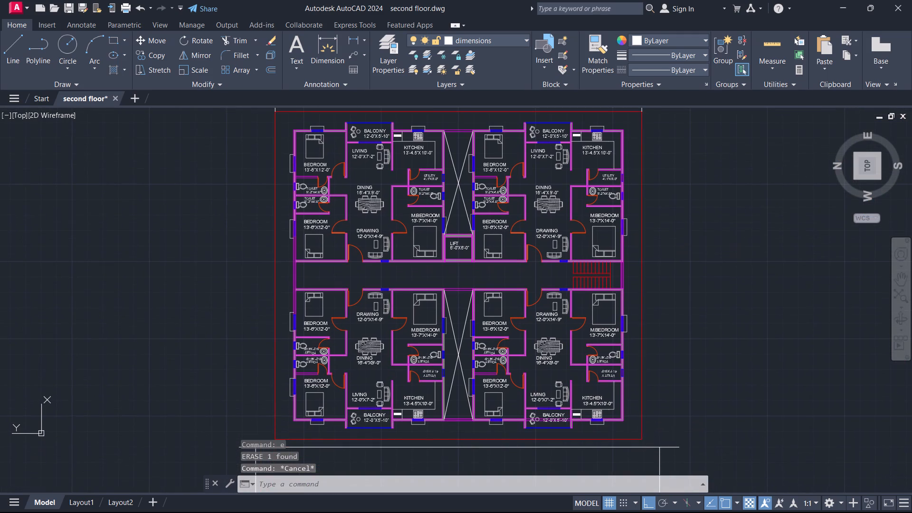
click(353, 39)
click(278, 114)
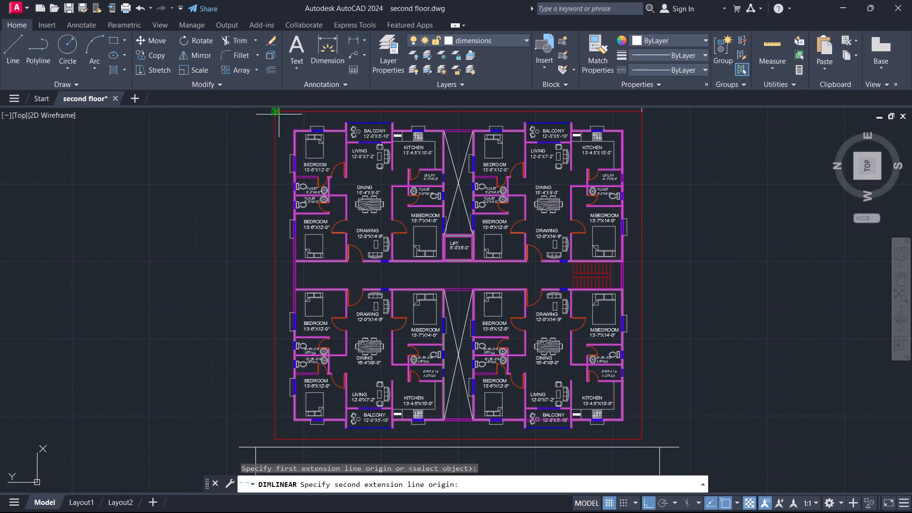
click(270, 440)
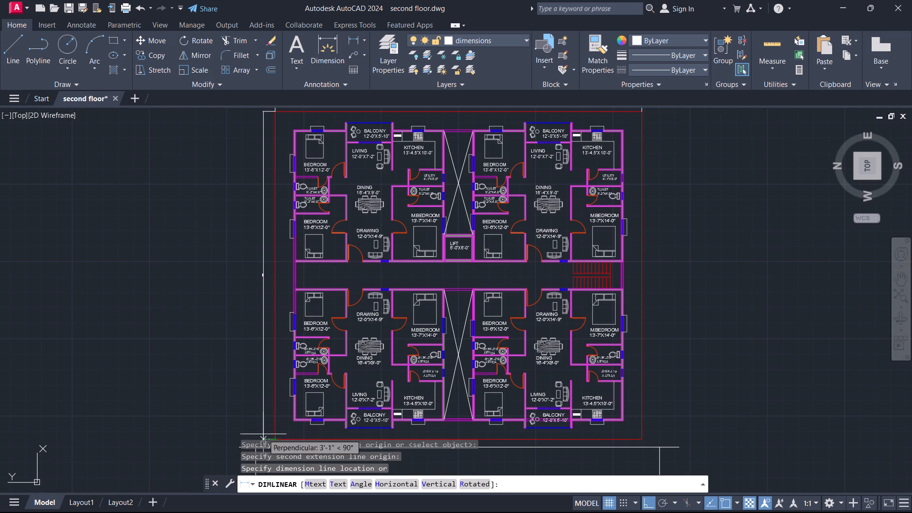
click(246, 428)
Set the text height of the new north-side boundary dimension to 1'.
scroll(236, 275, up, 4)
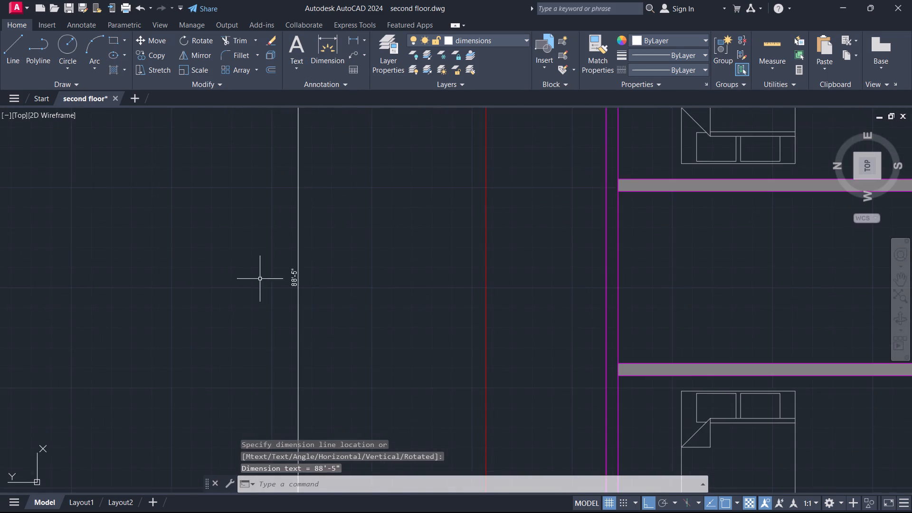
scroll(263, 279, up, 2)
click(344, 291)
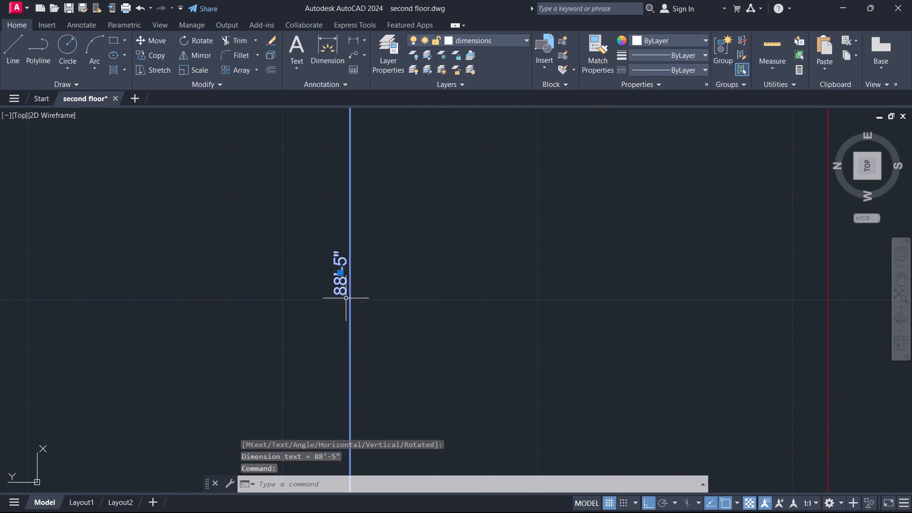
key(ctrl+1)
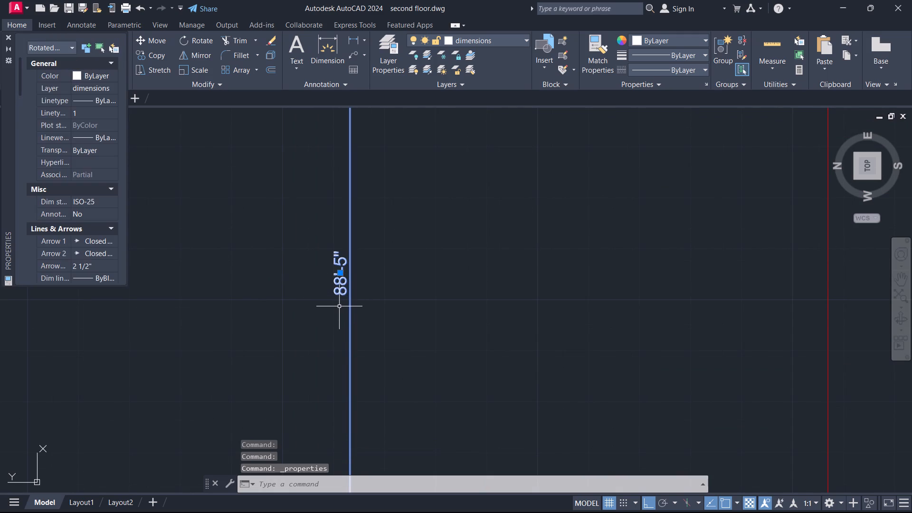
scroll(58, 220, down, 1)
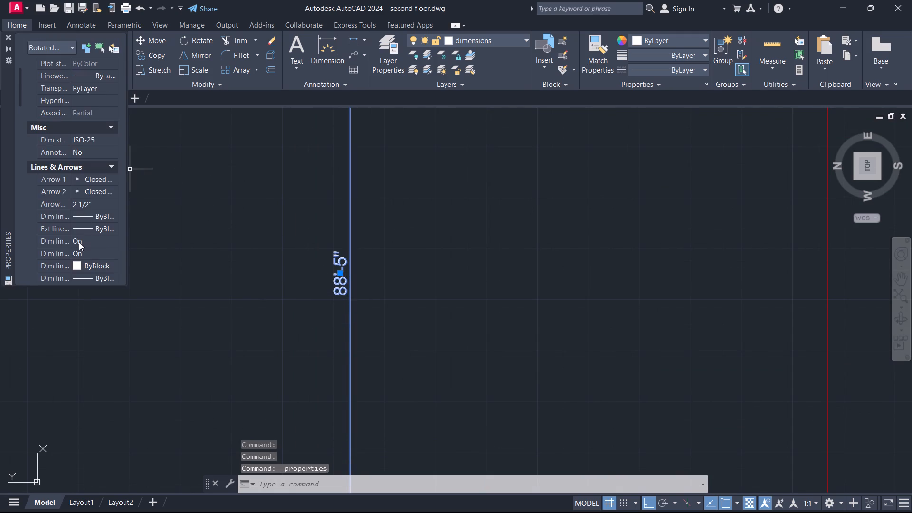
scroll(79, 242, down, 4)
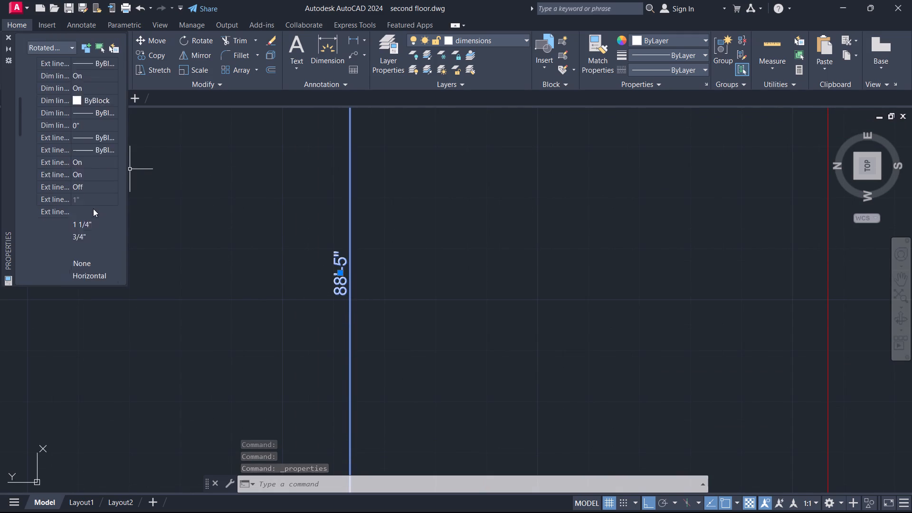
click(102, 237)
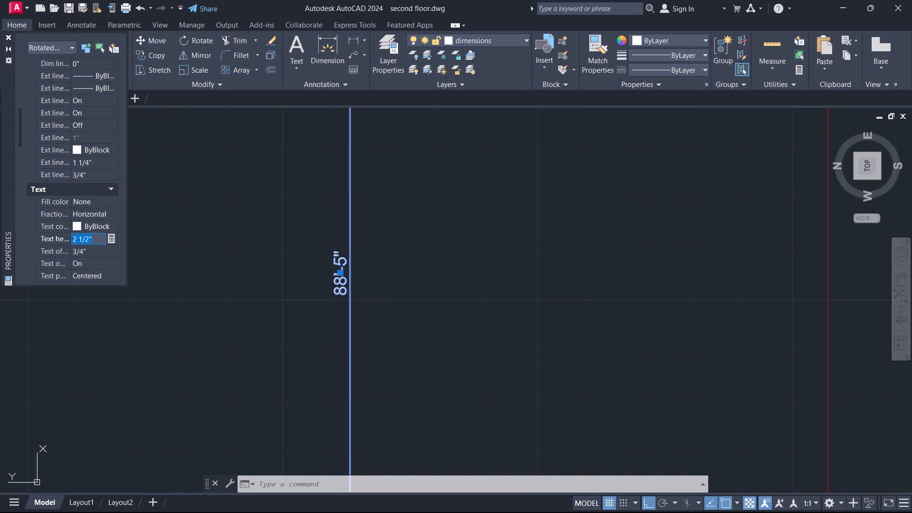
key(BackSpace)
text(1')
click(95, 306)
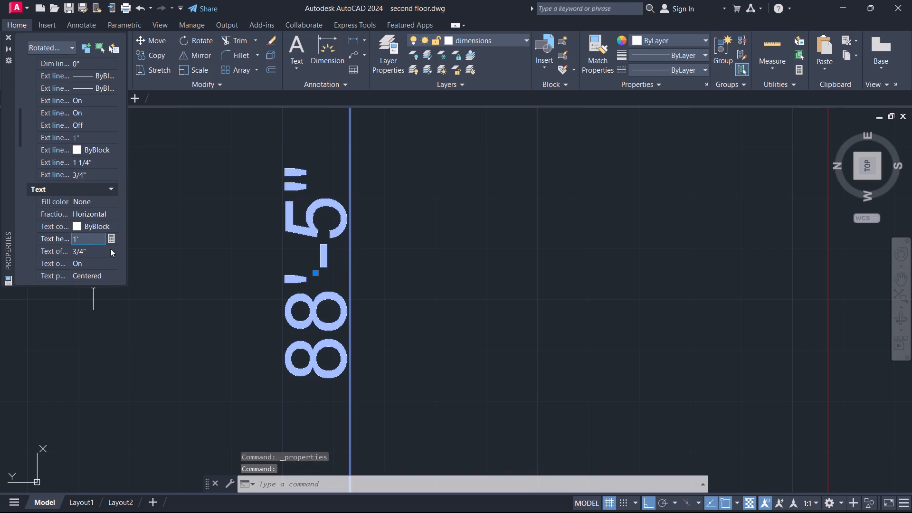
click(6, 33)
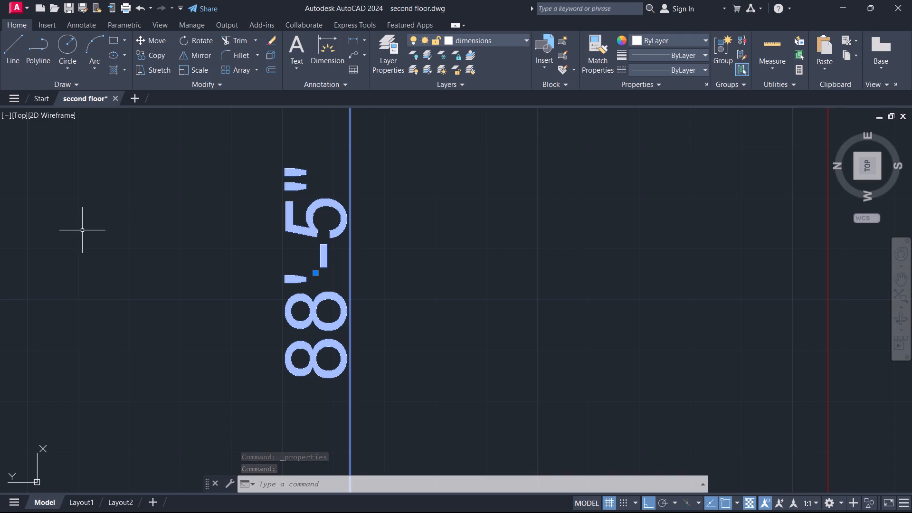
key(Escape)
Check the lift's inside width between its north and south wall faces with a temporary linear dimension, without placing it.
scroll(87, 234, down, 6)
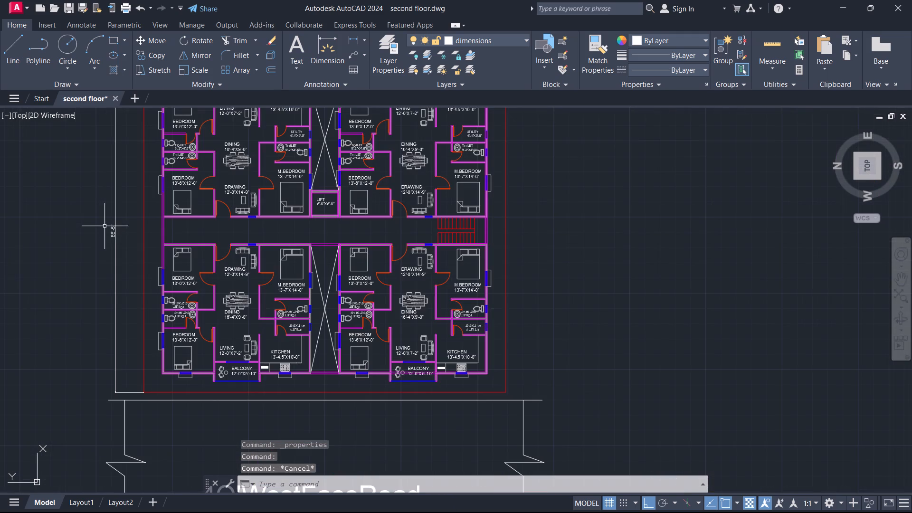
scroll(133, 244, down, 1)
scroll(245, 125, up, 1)
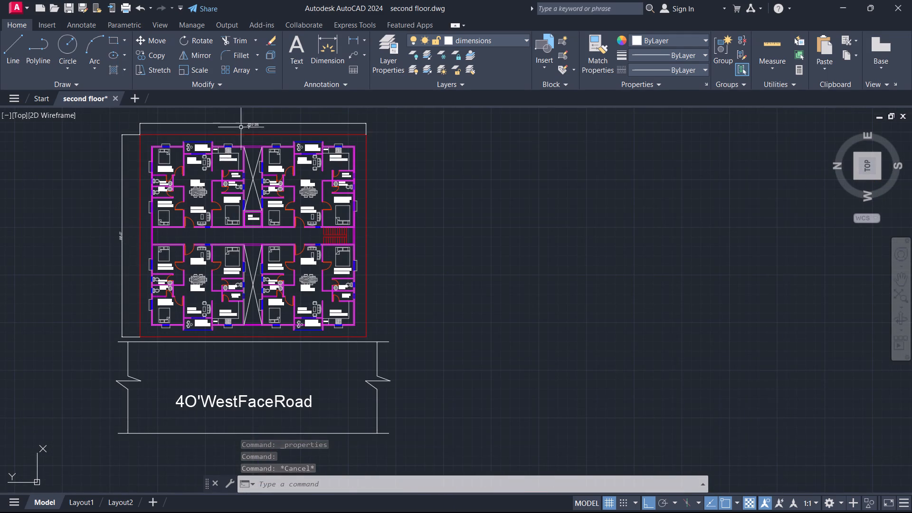
scroll(245, 124, up, 1)
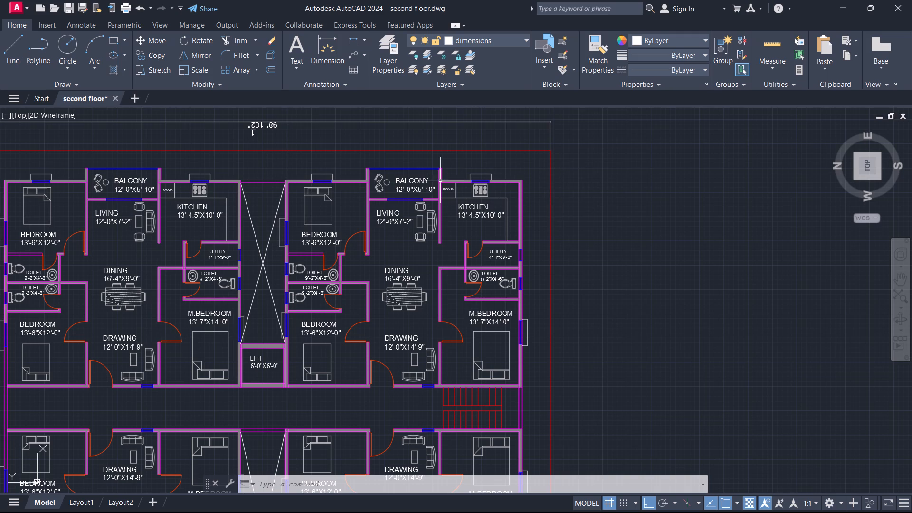
click(352, 36)
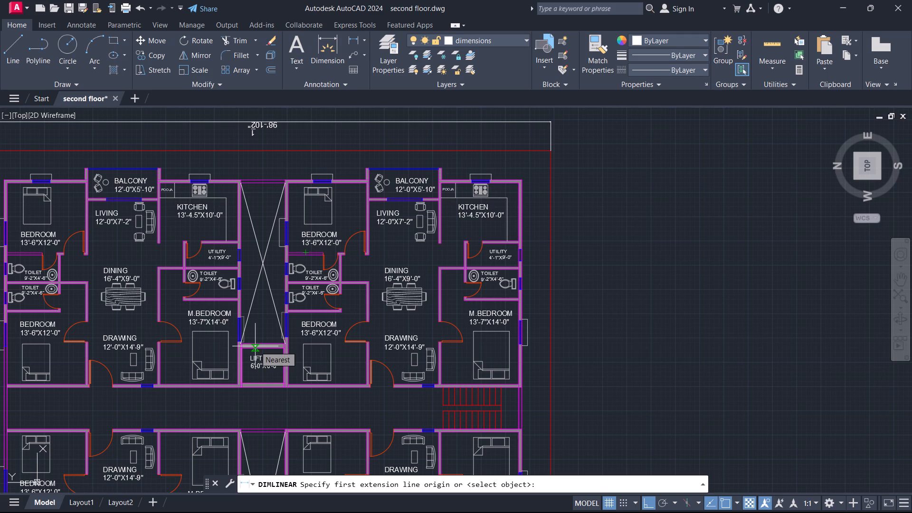
scroll(225, 374, up, 2)
scroll(313, 373, up, 3)
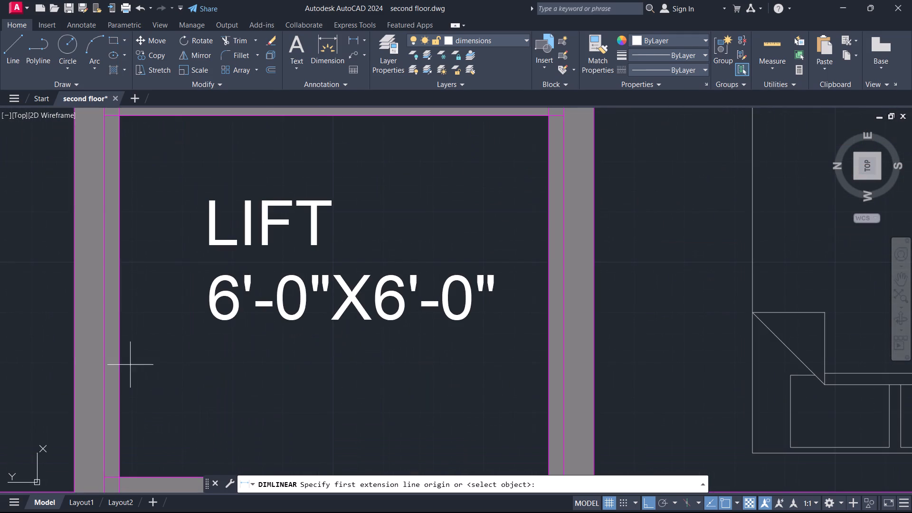
click(122, 363)
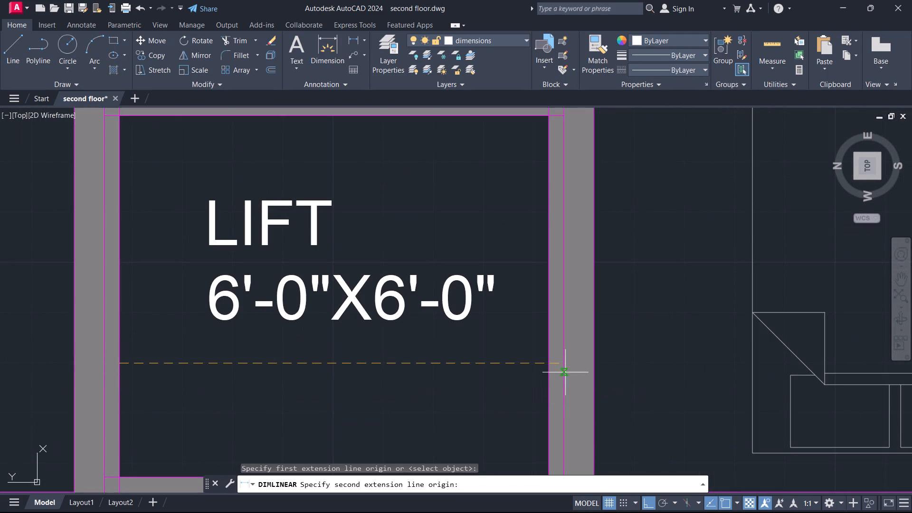
click(550, 366)
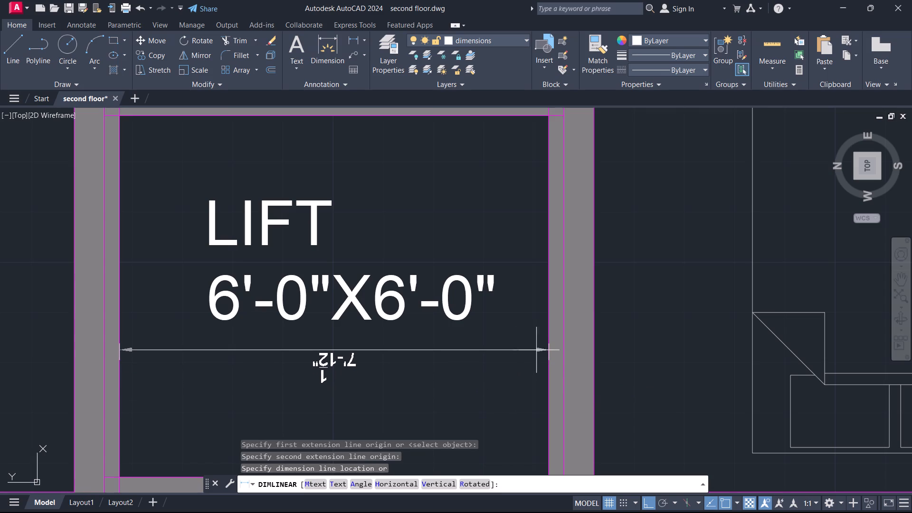
key(Escape)
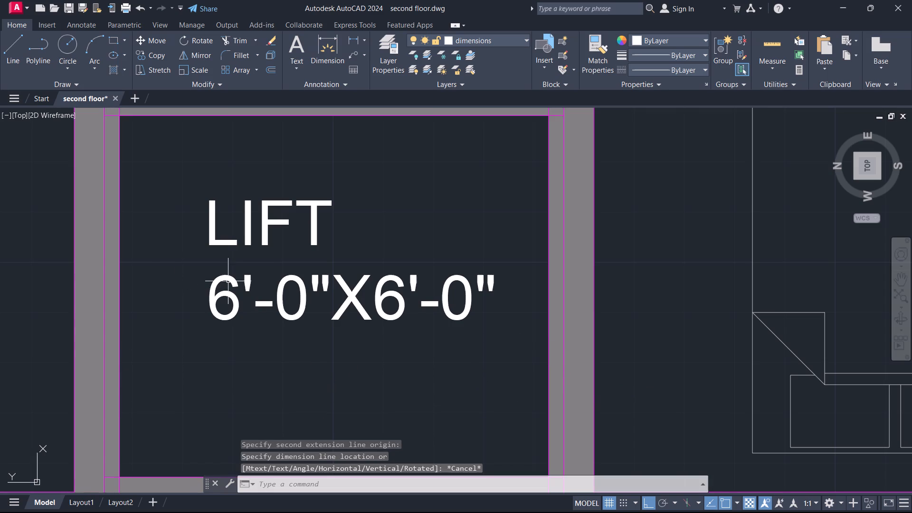
Change the first size in the lift label so it reads 7'-0"X6'-0", and save the text change.
double_click(228, 280)
key(BackSpace)
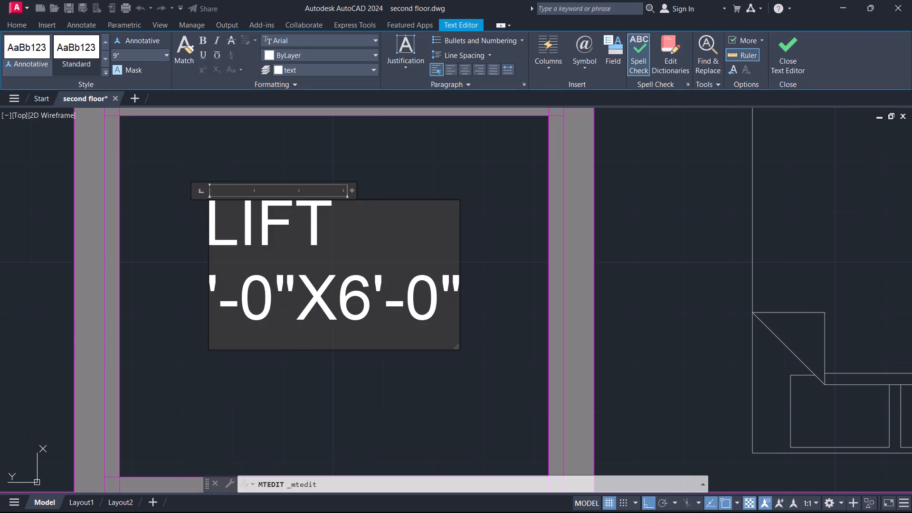
key(7)
key(Escape)
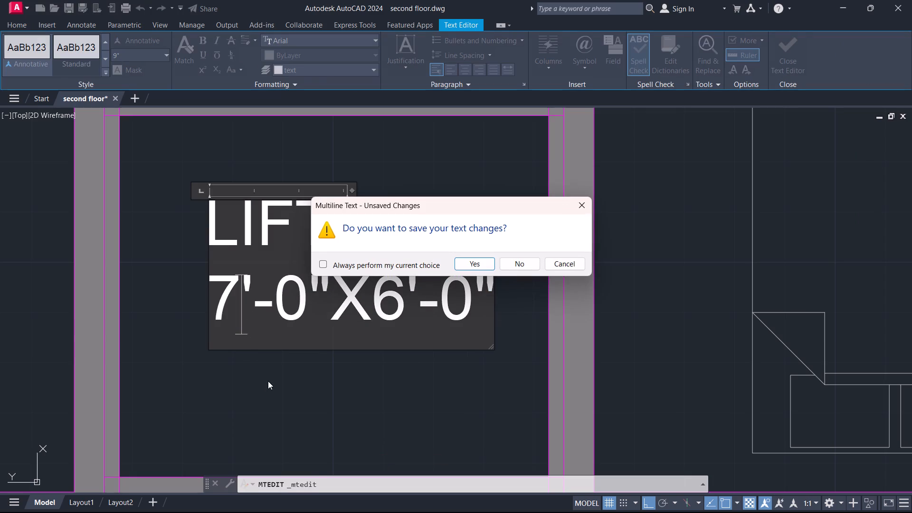
click(479, 268)
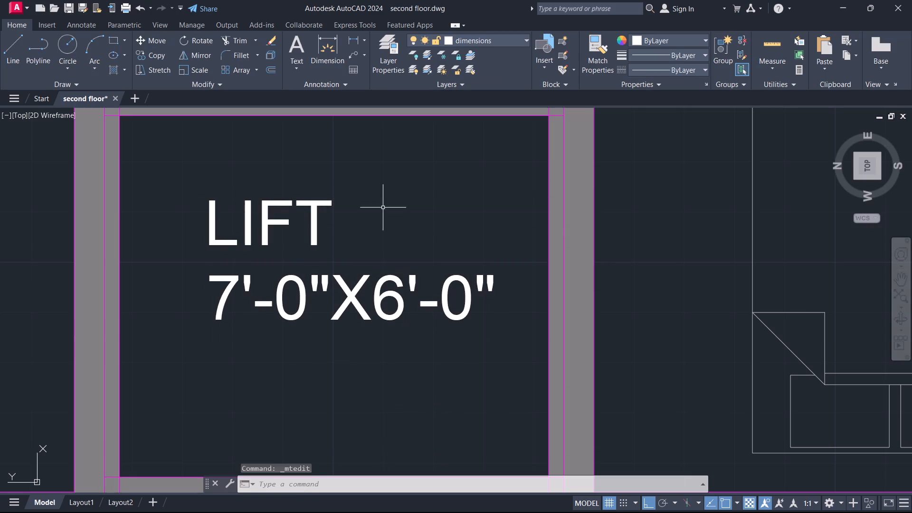
Check the lift's inside depth between its east and west wall faces with a temporary linear dimension, without placing it.
click(356, 37)
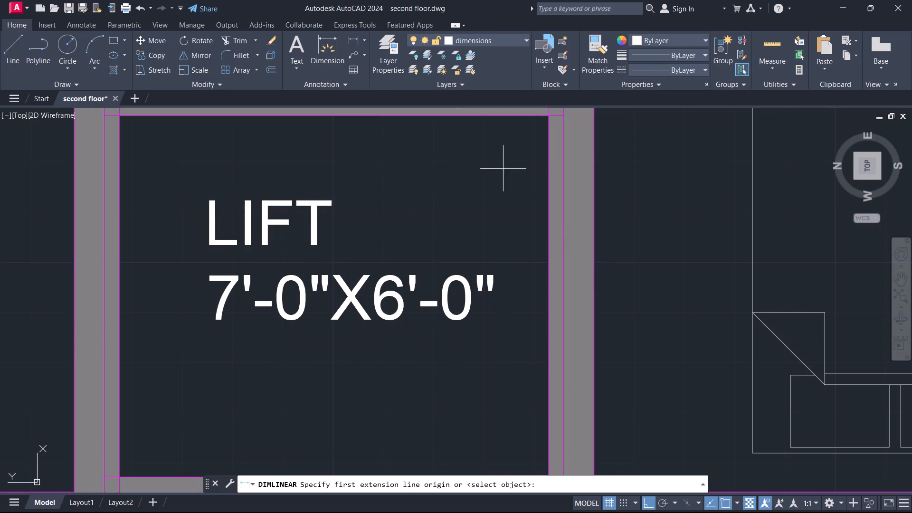
click(503, 118)
scroll(538, 400, down, 1)
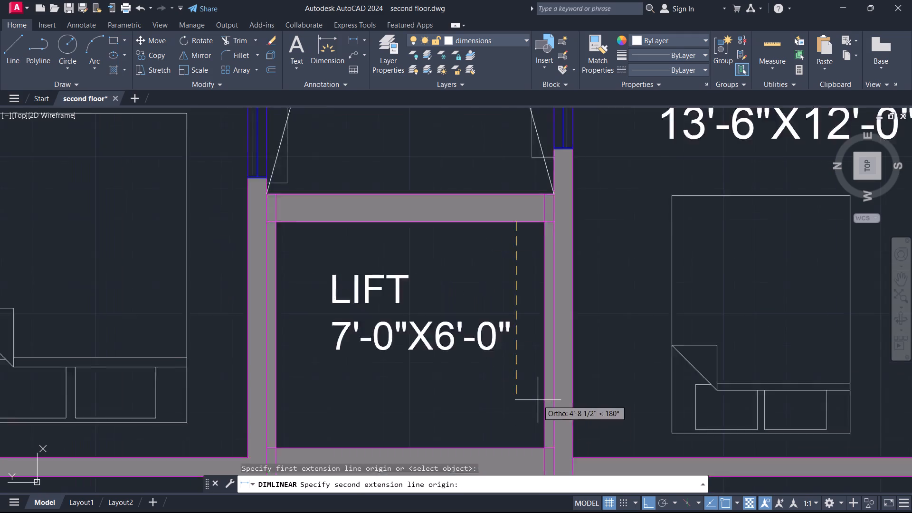
scroll(538, 400, down, 1)
click(522, 429)
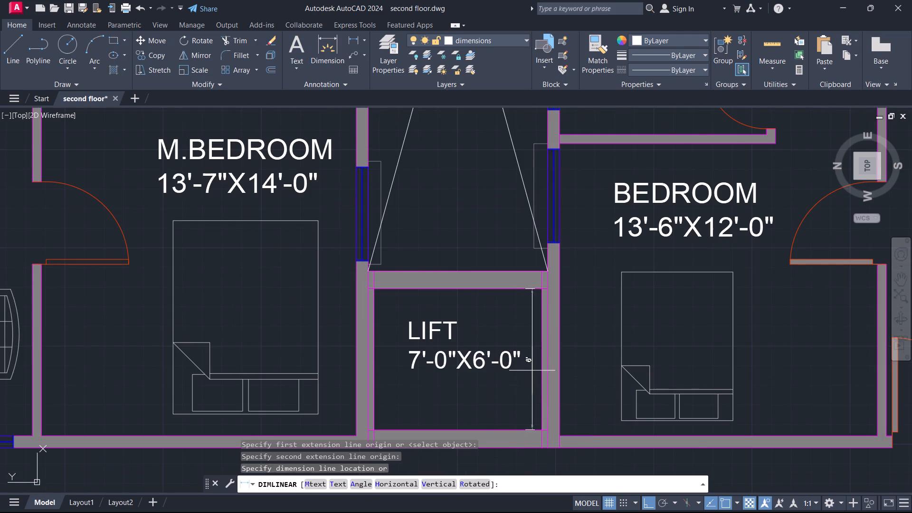
scroll(534, 368, up, 1)
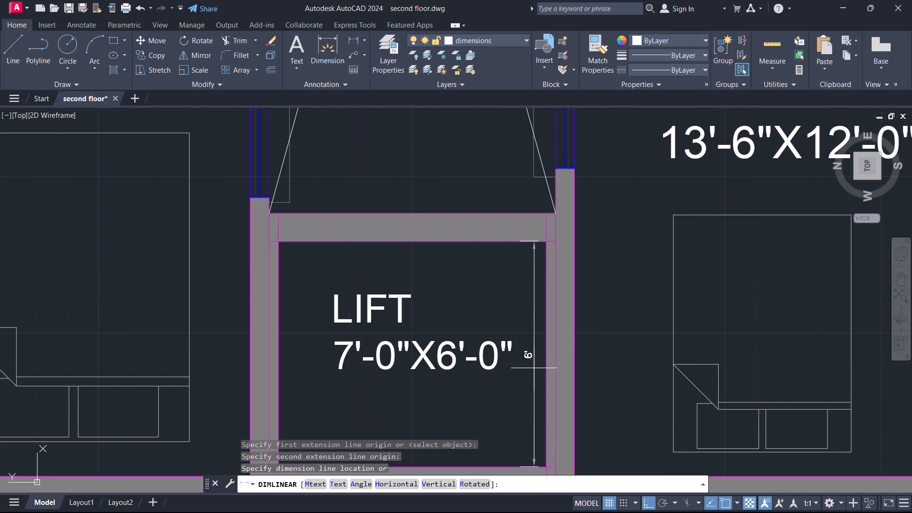
key(Escape)
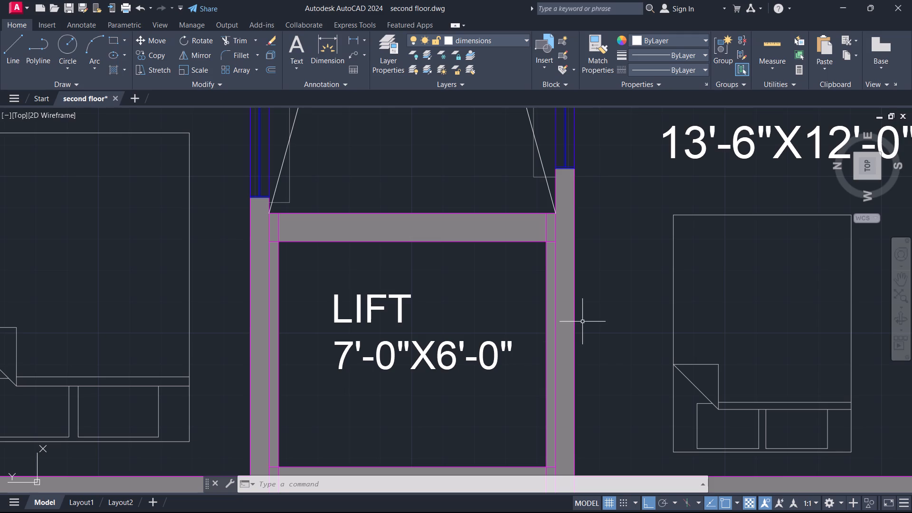
Open the layer properties manager to access the drawing's layer settings.
scroll(582, 322, down, 3)
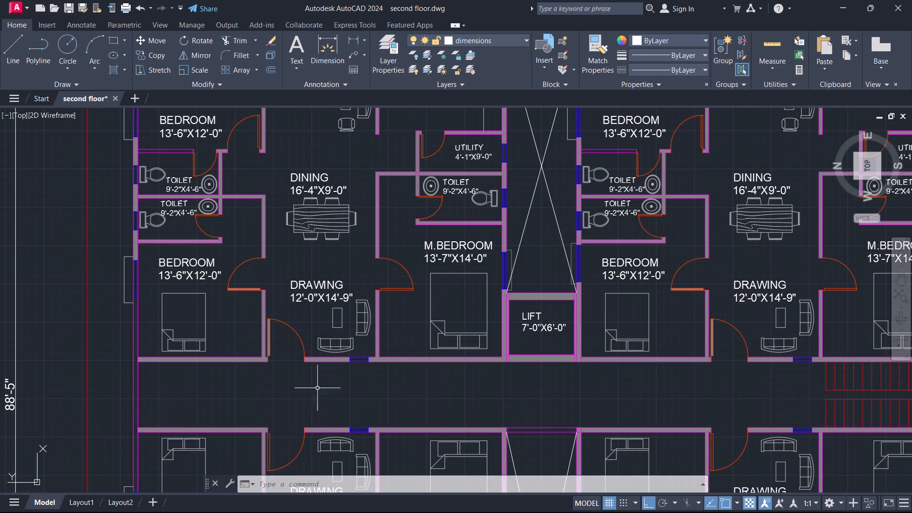
scroll(721, 301, down, 1)
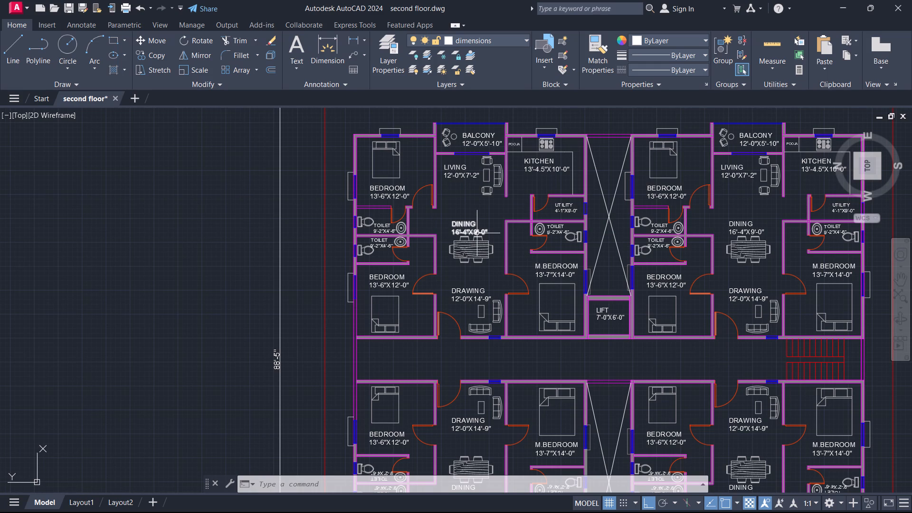
scroll(529, 162, down, 1)
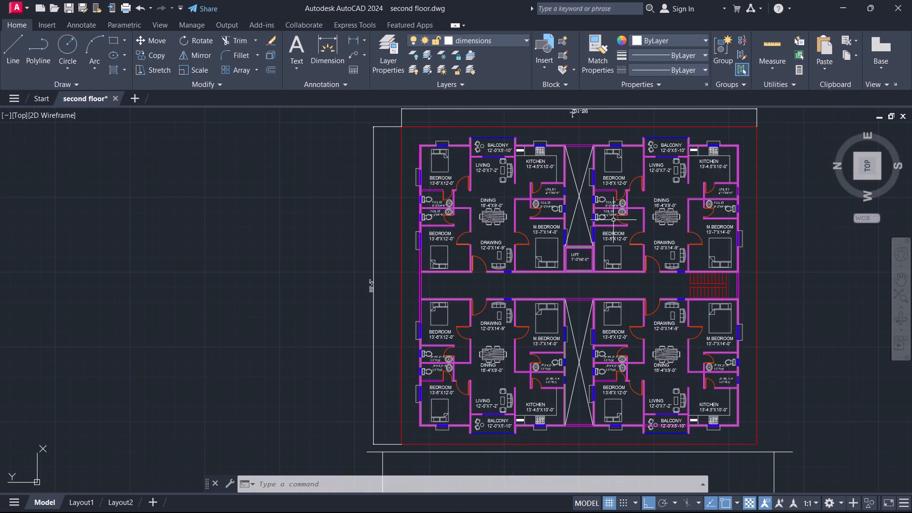
middle_drag(573, 276, 470, 264)
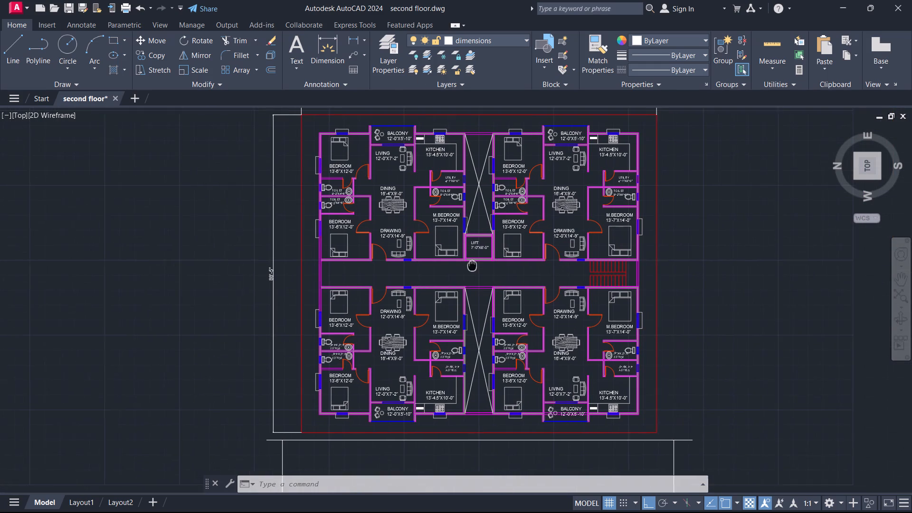
middle_drag(470, 264, 472, 284)
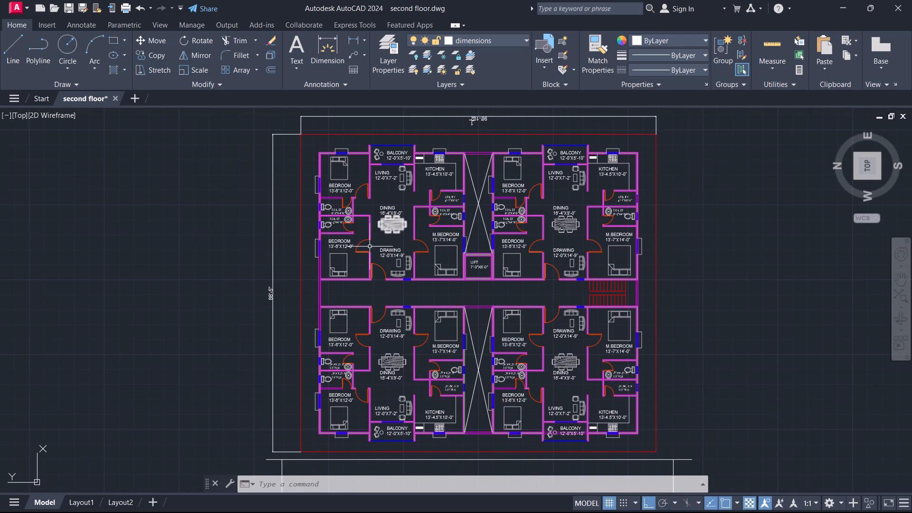
scroll(372, 258, up, 2)
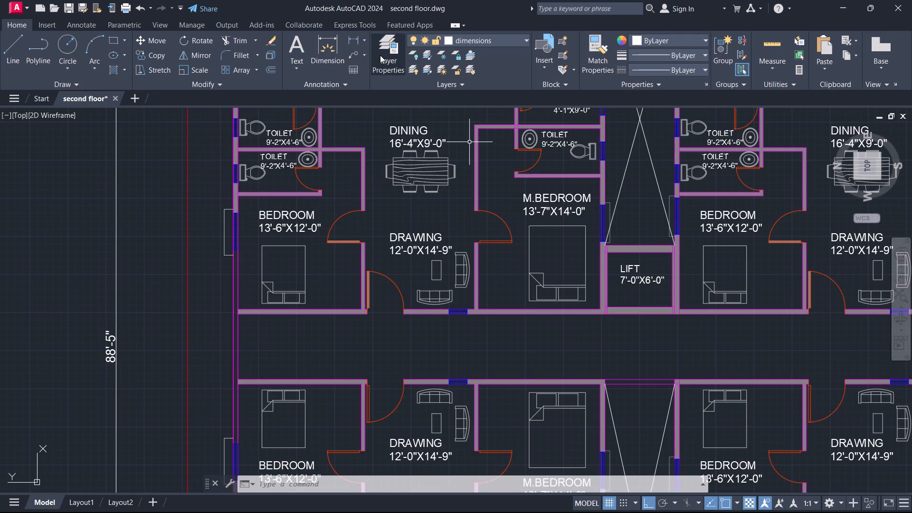
click(381, 51)
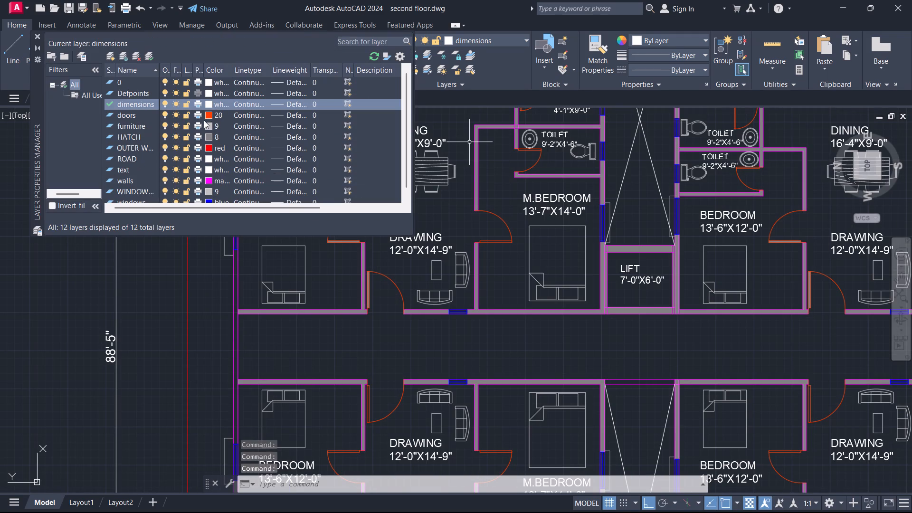
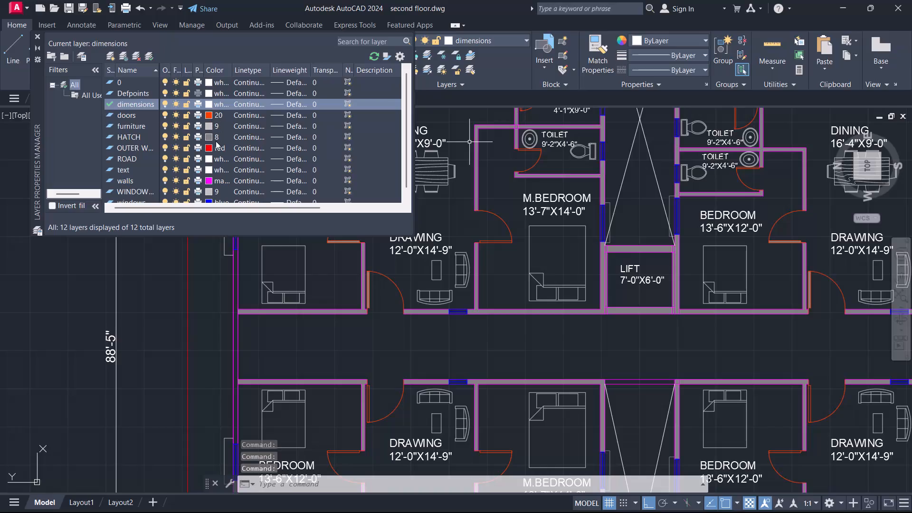
Keep colour 20 for the doors layer, make doors the current layer and close the layer manager.
click(206, 113)
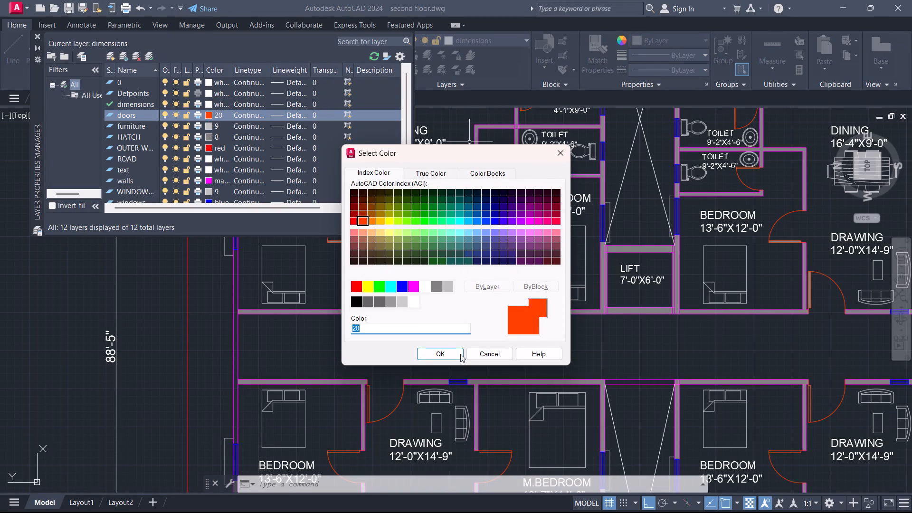
click(449, 357)
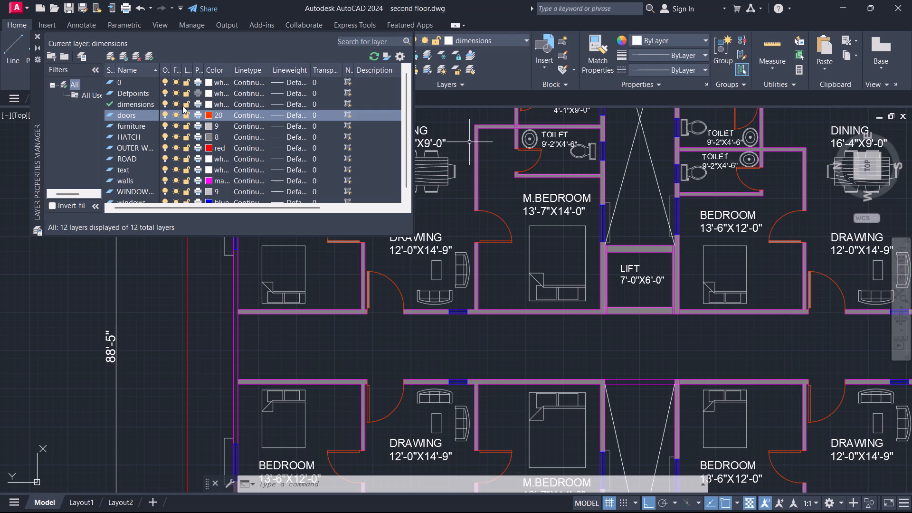
click(150, 54)
click(39, 39)
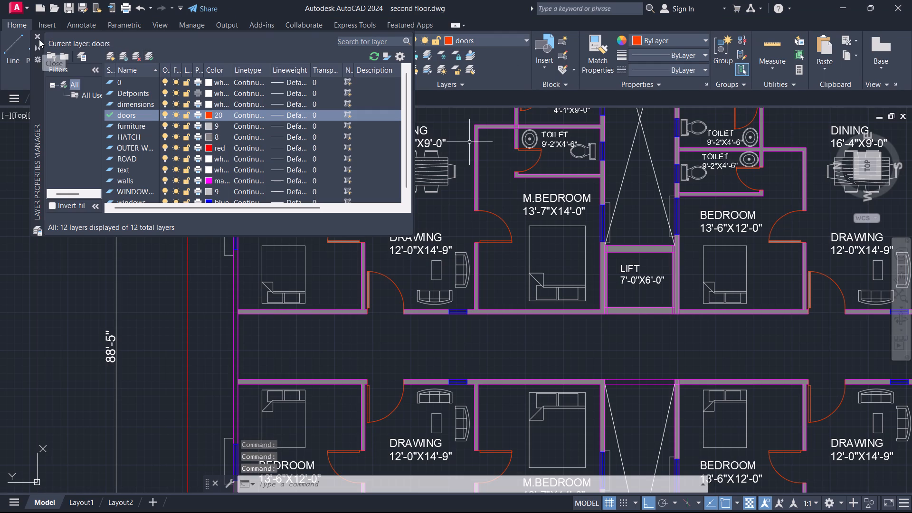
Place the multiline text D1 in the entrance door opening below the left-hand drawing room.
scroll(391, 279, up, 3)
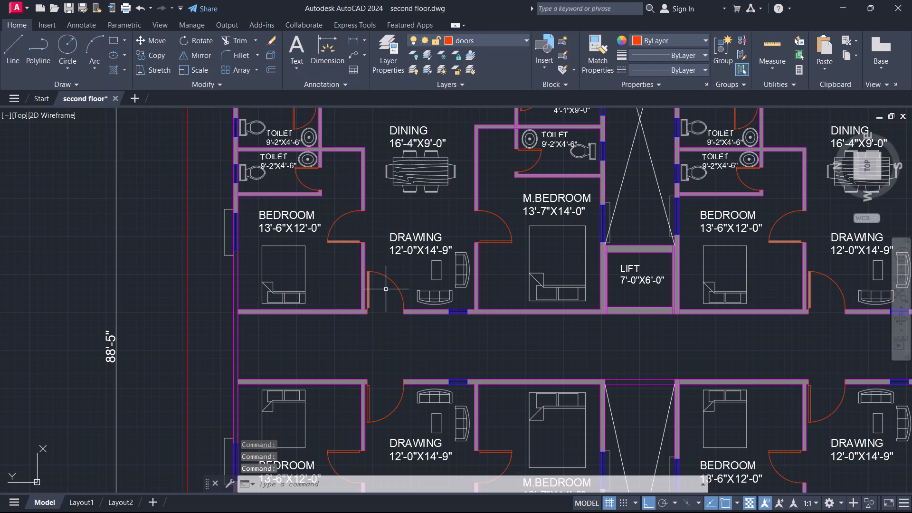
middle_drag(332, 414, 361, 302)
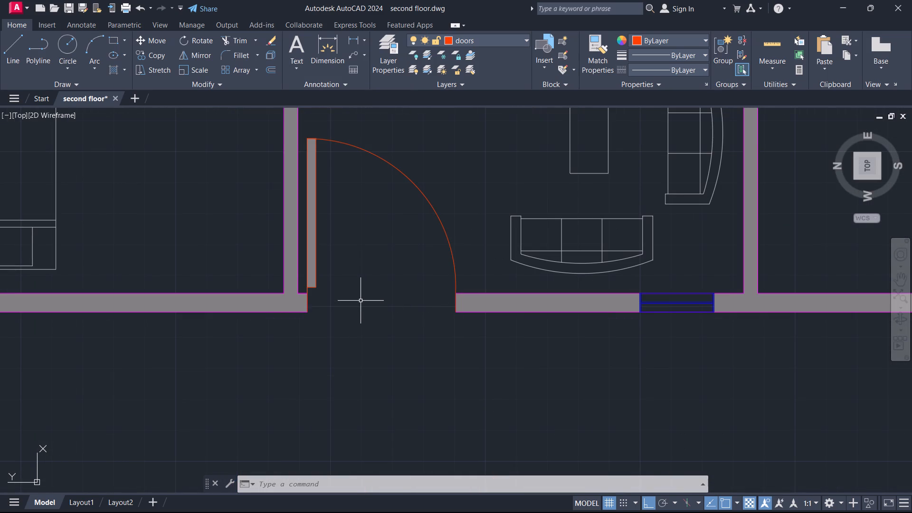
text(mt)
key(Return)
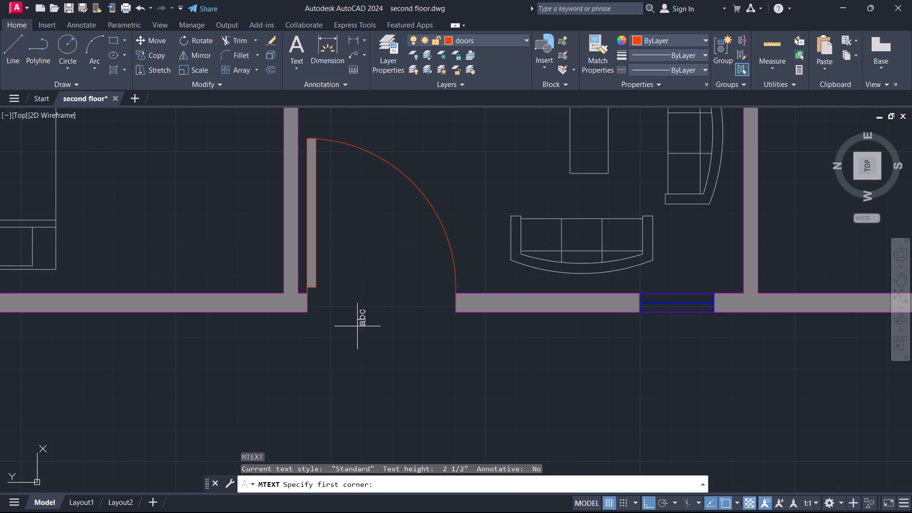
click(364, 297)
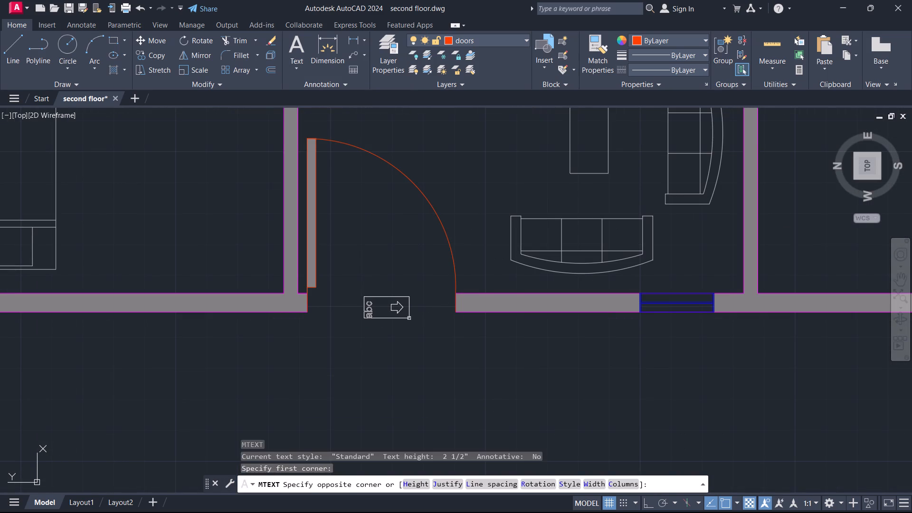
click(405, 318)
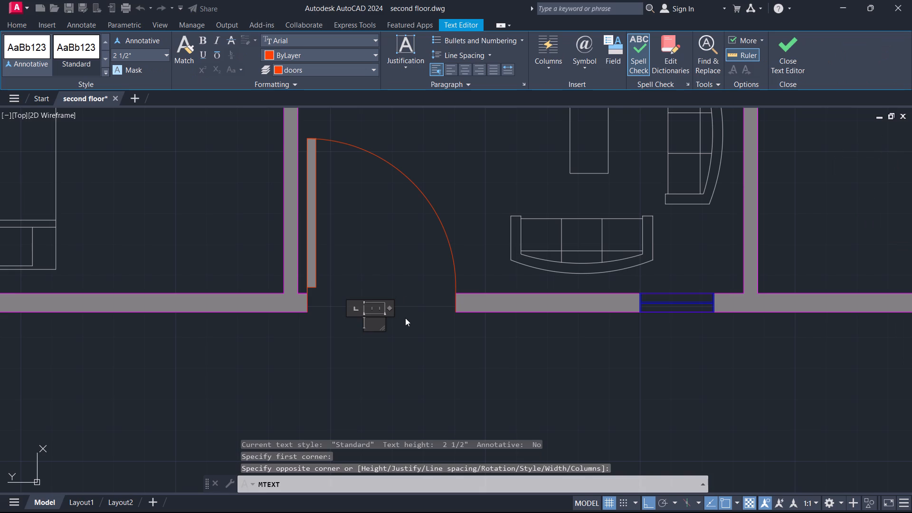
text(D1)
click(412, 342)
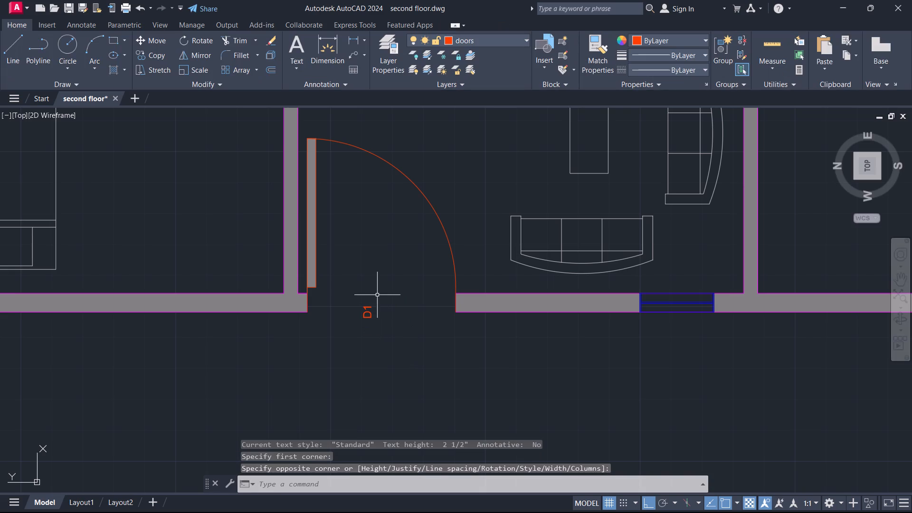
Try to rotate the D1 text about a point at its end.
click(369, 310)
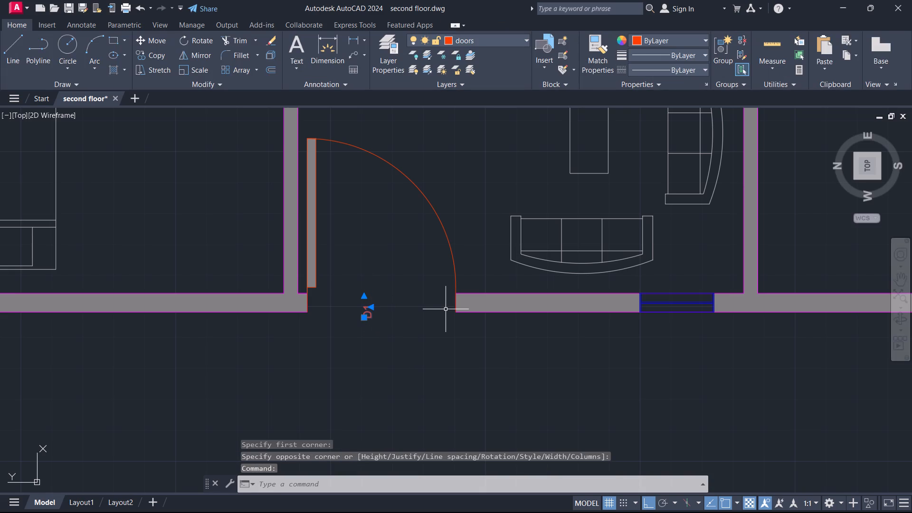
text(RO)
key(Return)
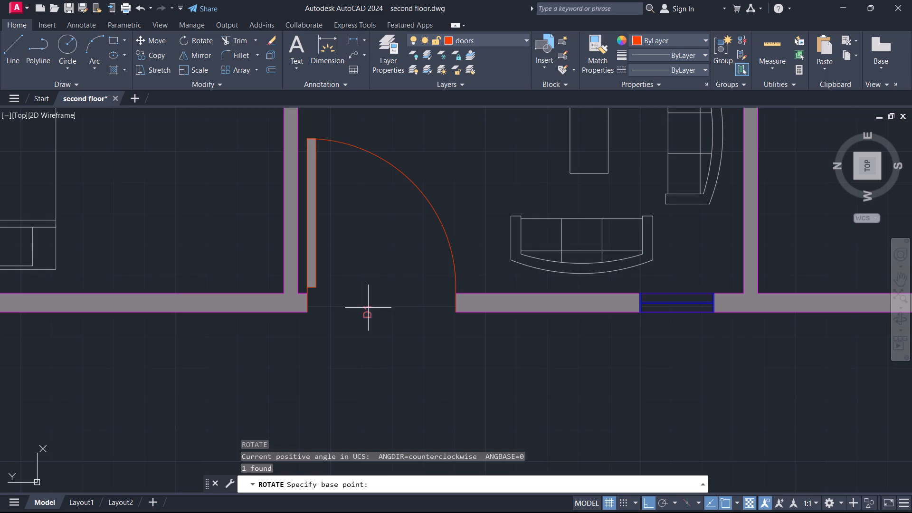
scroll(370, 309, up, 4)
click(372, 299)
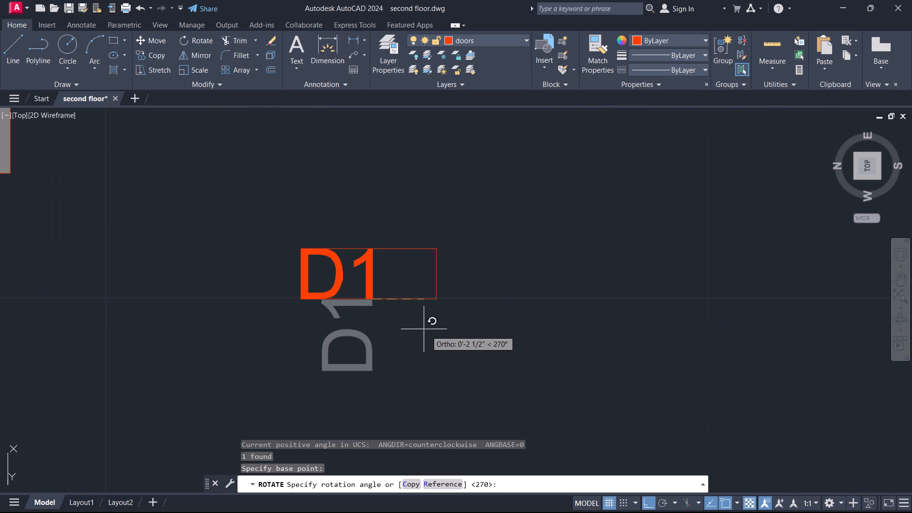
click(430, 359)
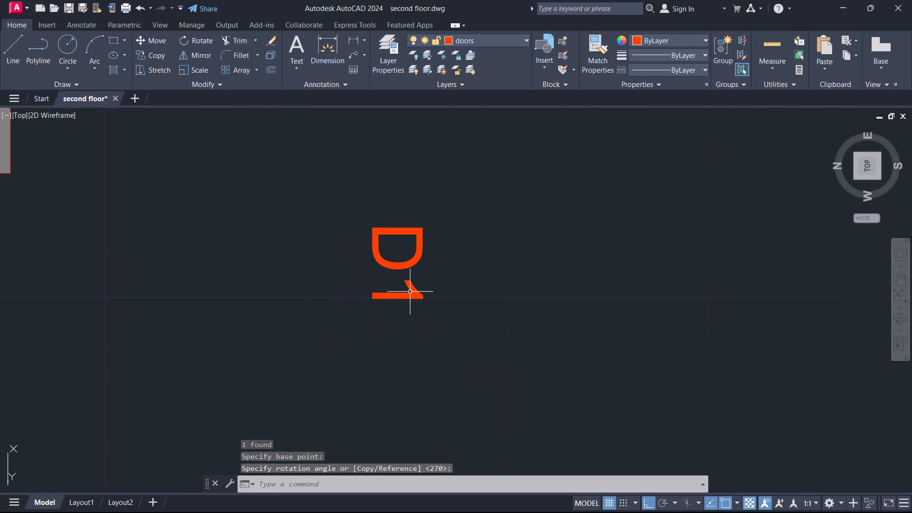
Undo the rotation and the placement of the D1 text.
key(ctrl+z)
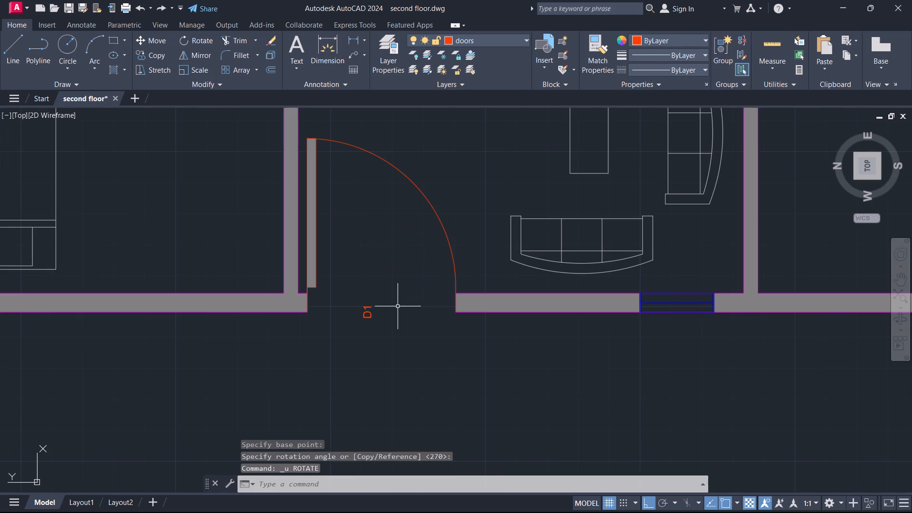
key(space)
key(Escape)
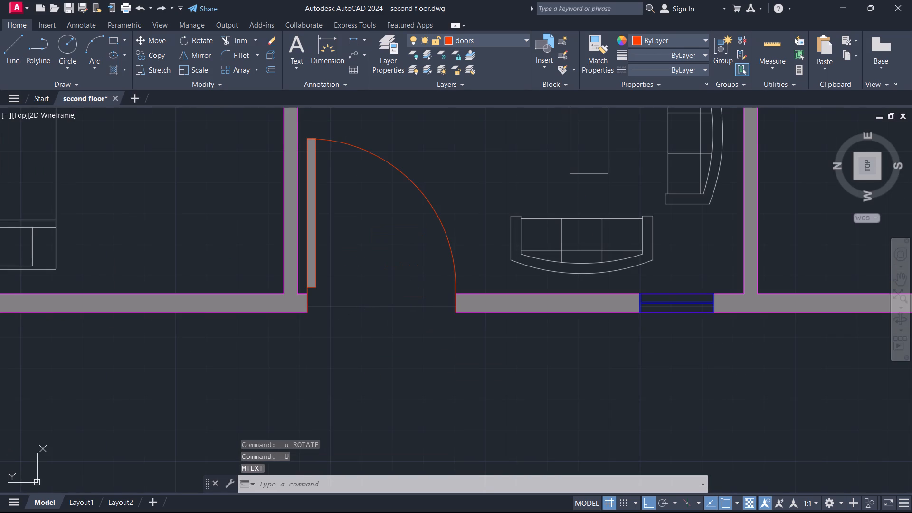
Place the multiline text D1 on the doors layer, near the middle of the drawing room's entrance door opening.
key(m)
key(t)
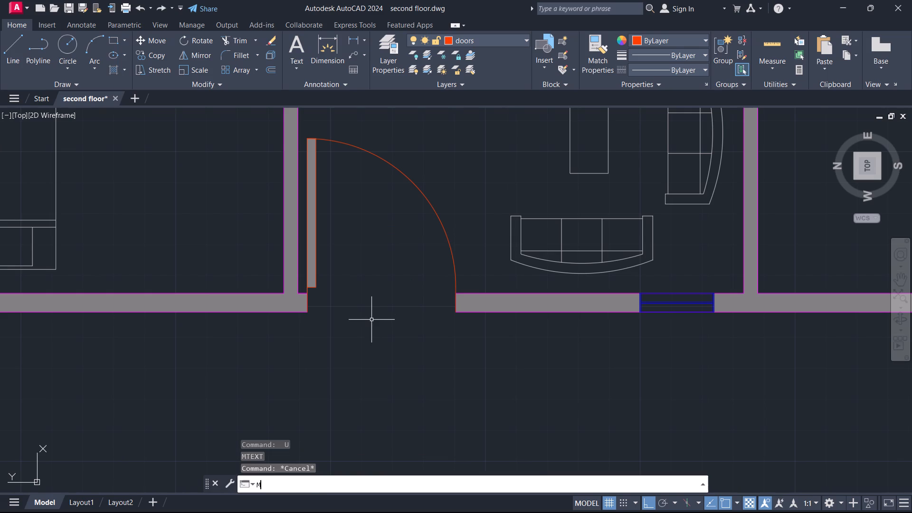
key(Return)
click(375, 313)
click(380, 294)
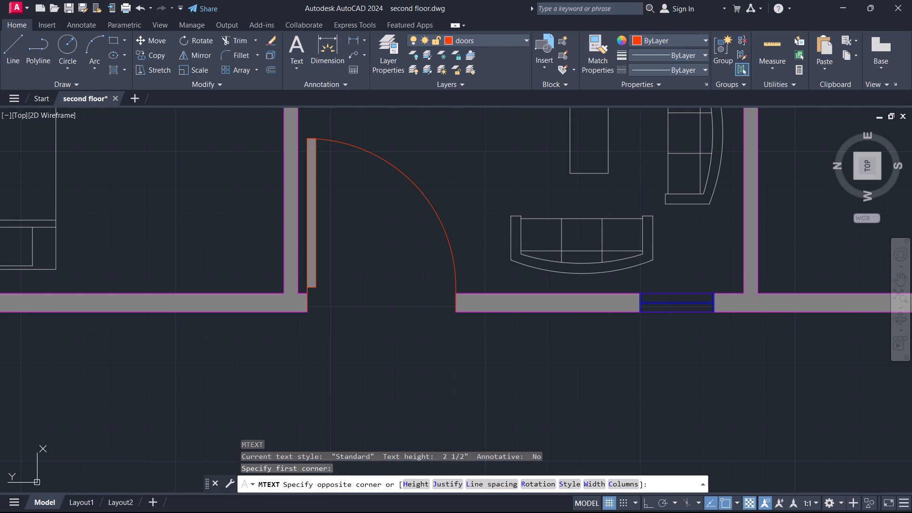
text(D1)
click(395, 325)
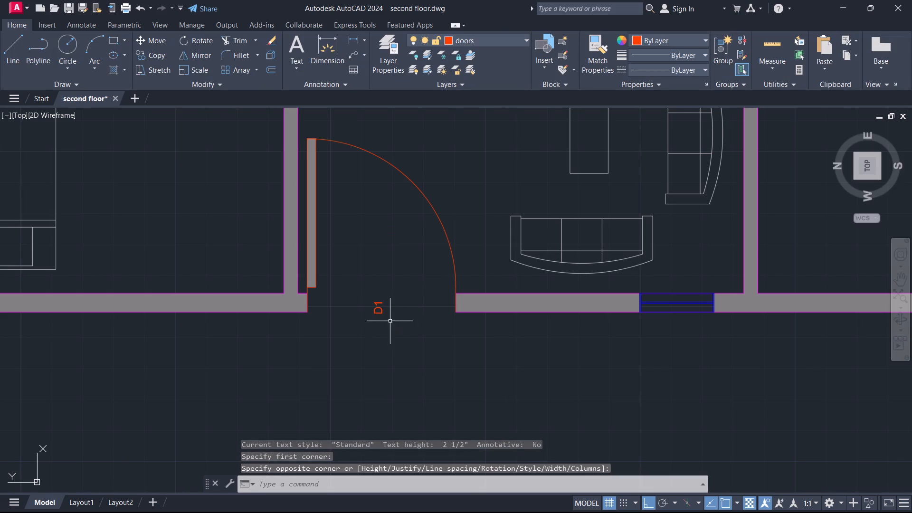
Rotate the D1 text by 270° so it reads horizontally in the door opening.
scroll(381, 314, up, 2)
click(374, 297)
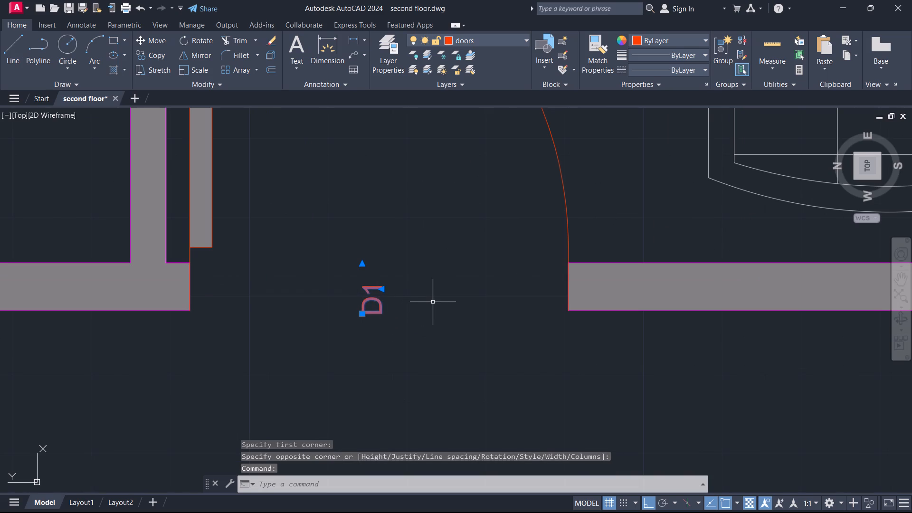
text(RO)
key(Return)
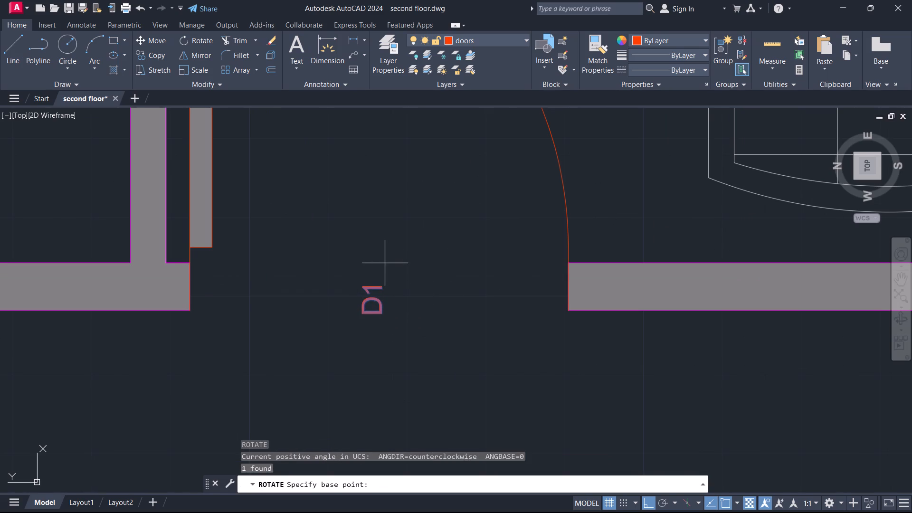
click(373, 285)
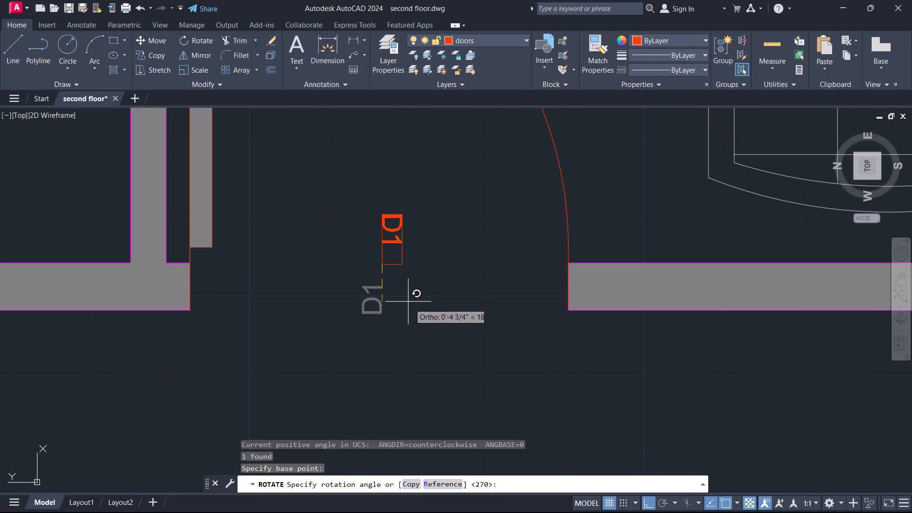
click(456, 260)
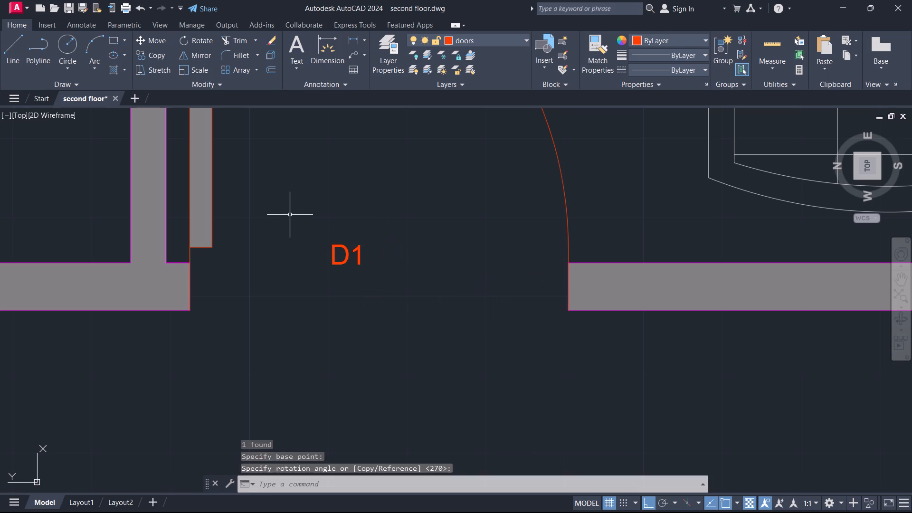
Draw a circle with a radius of about 4 inches around the D1 text.
key(c)
key(Return)
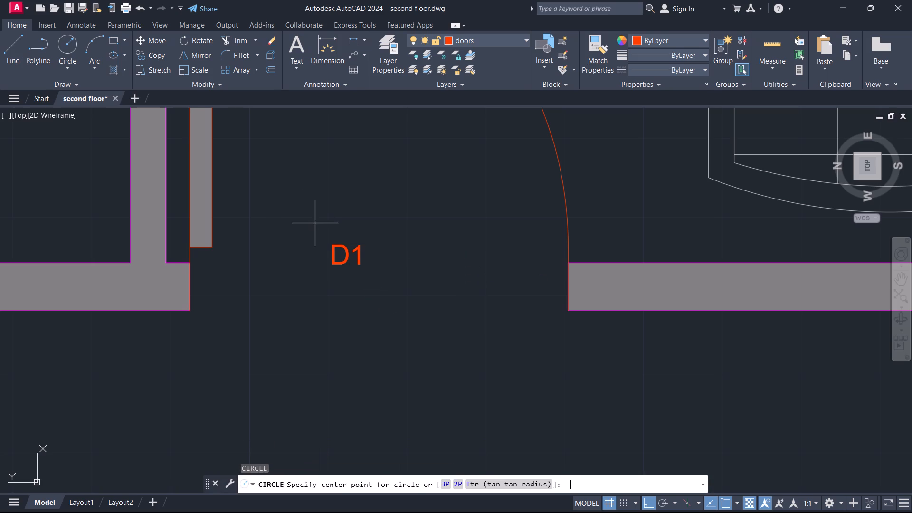
click(351, 257)
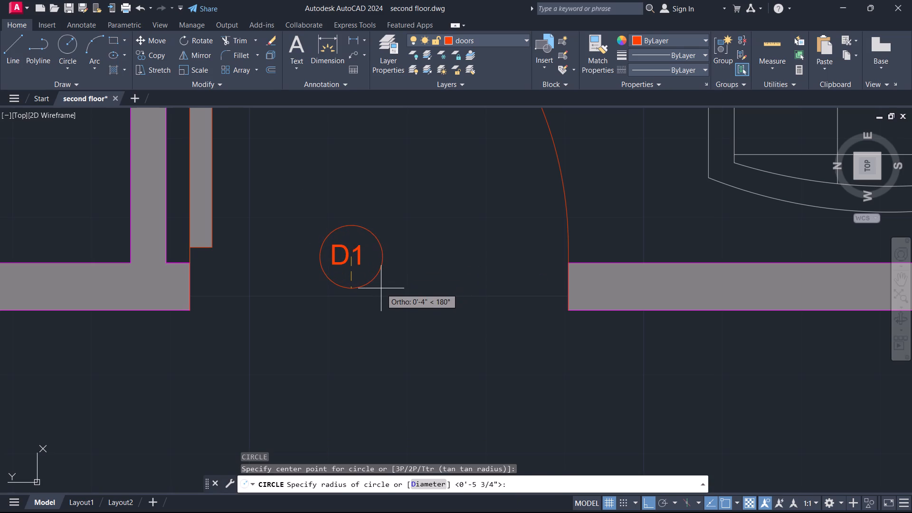
click(381, 291)
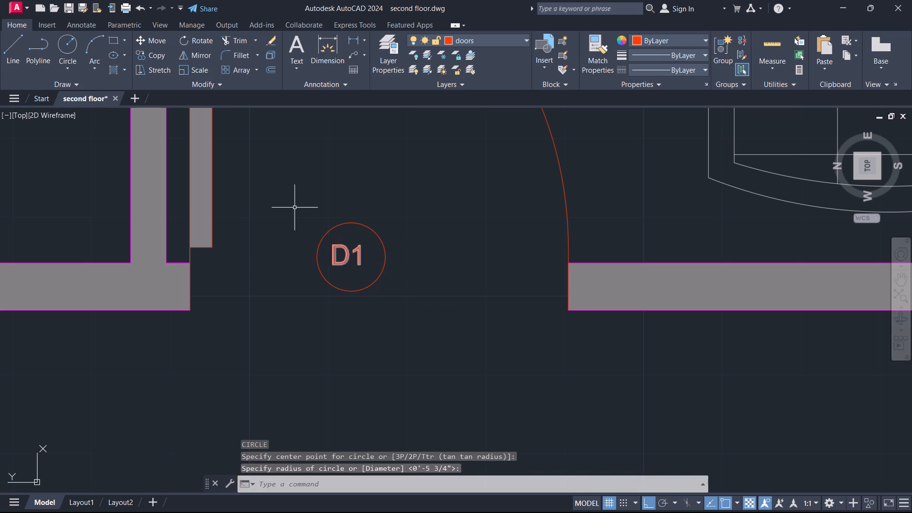
Group the D1 text and its surrounding circle into one door tag.
click(280, 189)
click(424, 341)
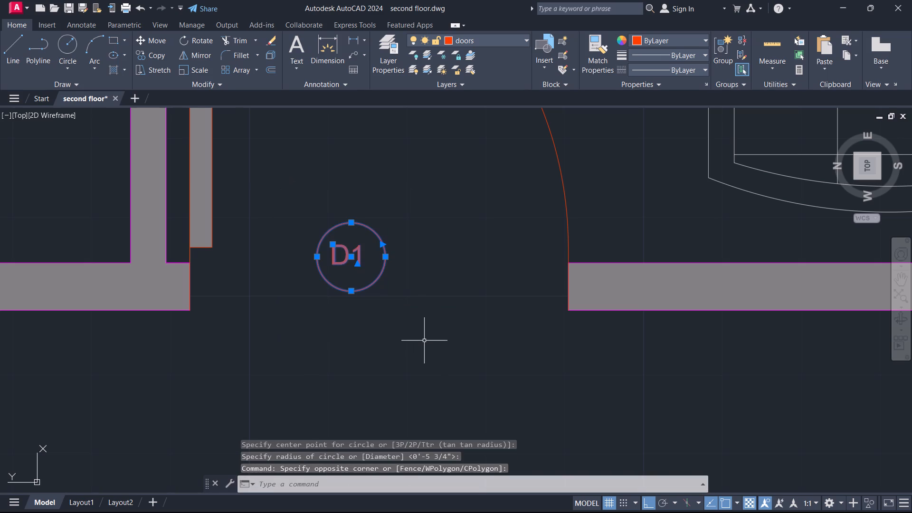
key(g)
key(Return)
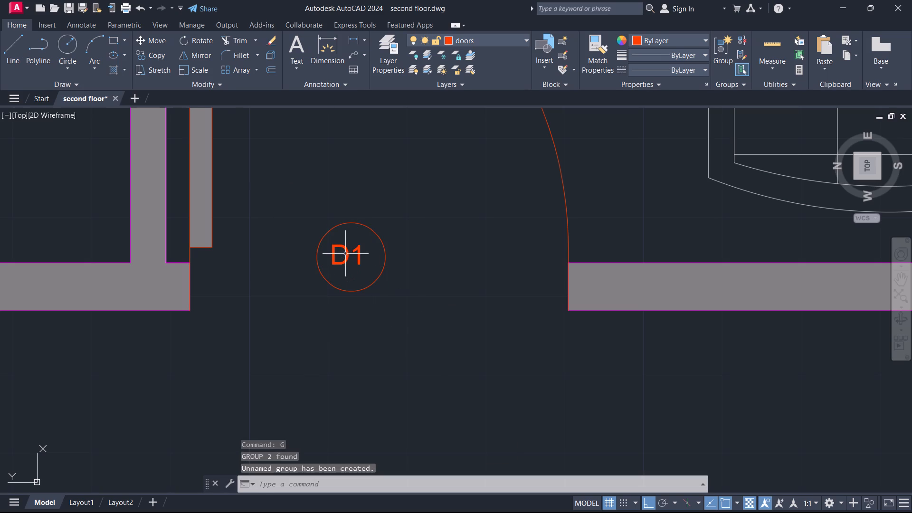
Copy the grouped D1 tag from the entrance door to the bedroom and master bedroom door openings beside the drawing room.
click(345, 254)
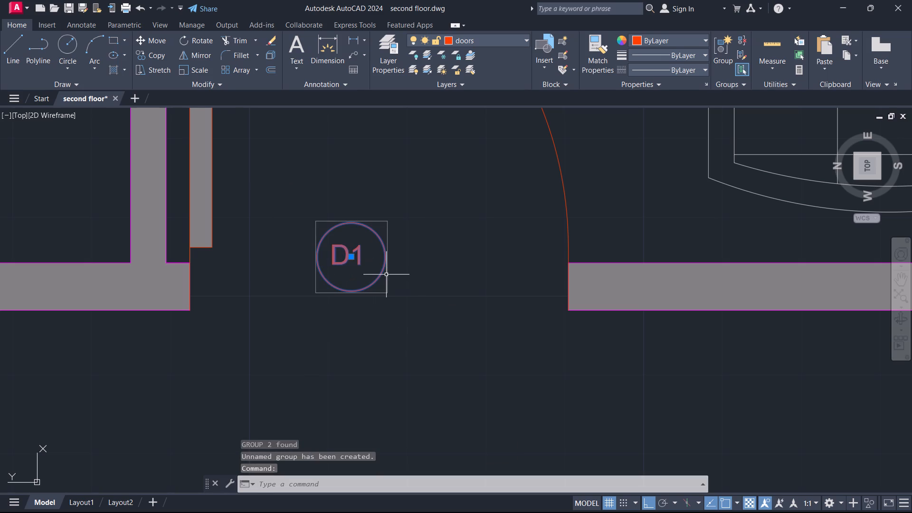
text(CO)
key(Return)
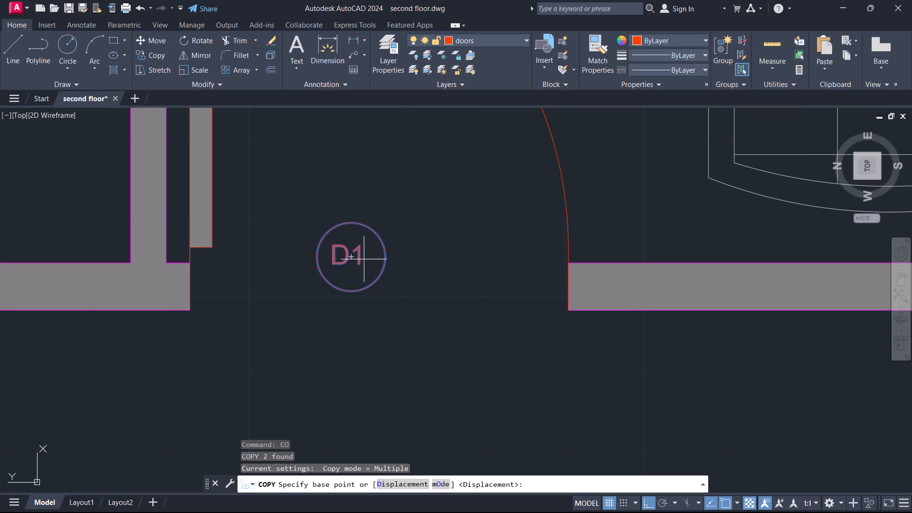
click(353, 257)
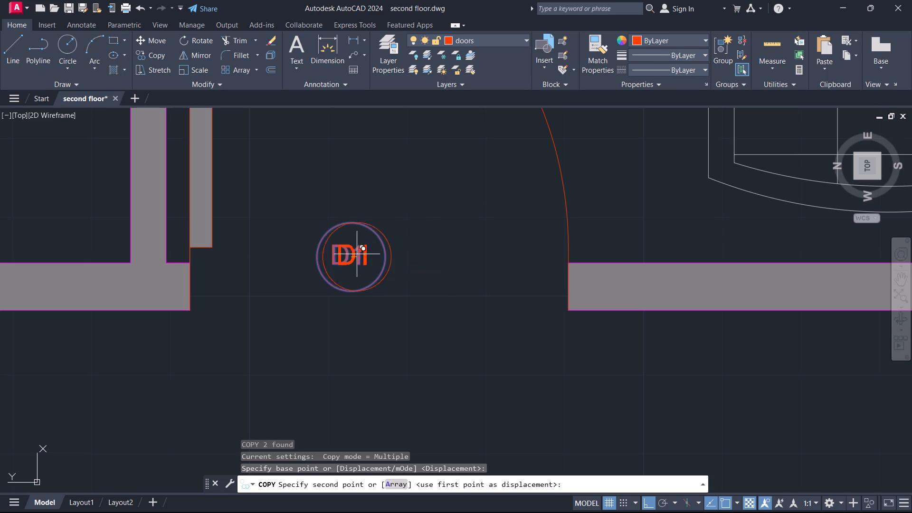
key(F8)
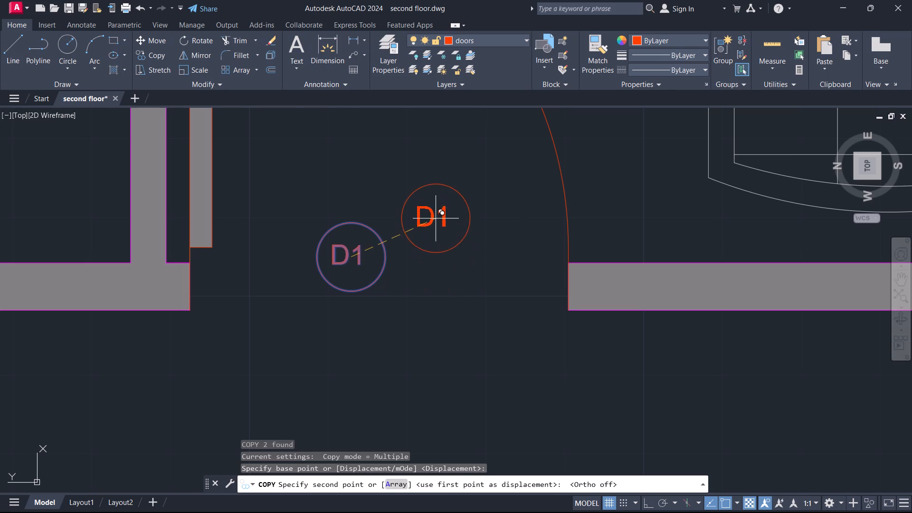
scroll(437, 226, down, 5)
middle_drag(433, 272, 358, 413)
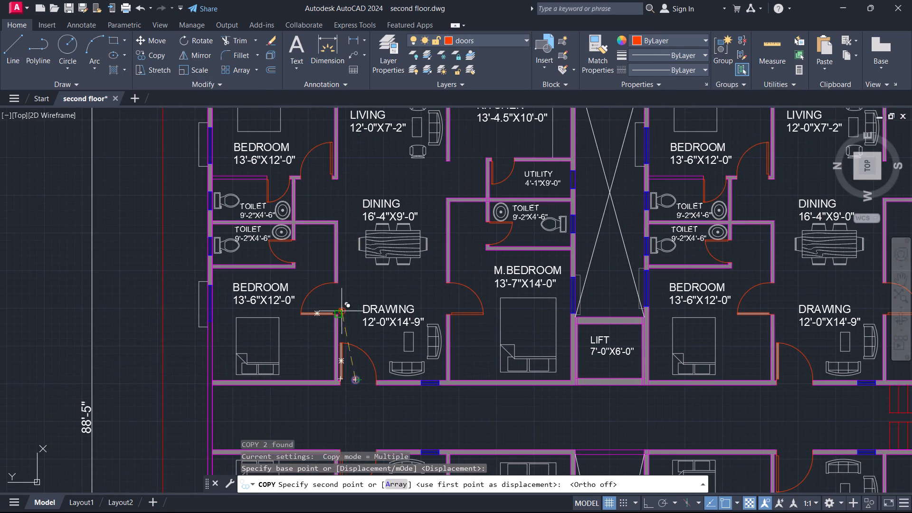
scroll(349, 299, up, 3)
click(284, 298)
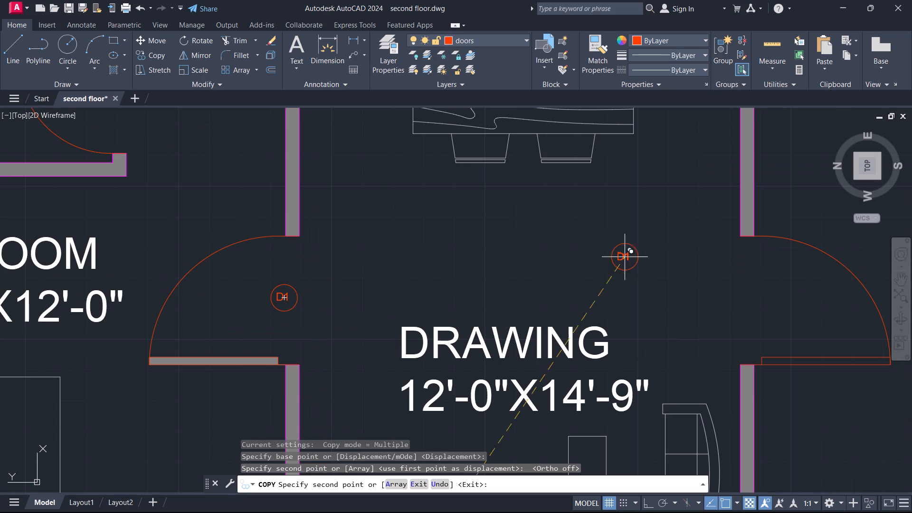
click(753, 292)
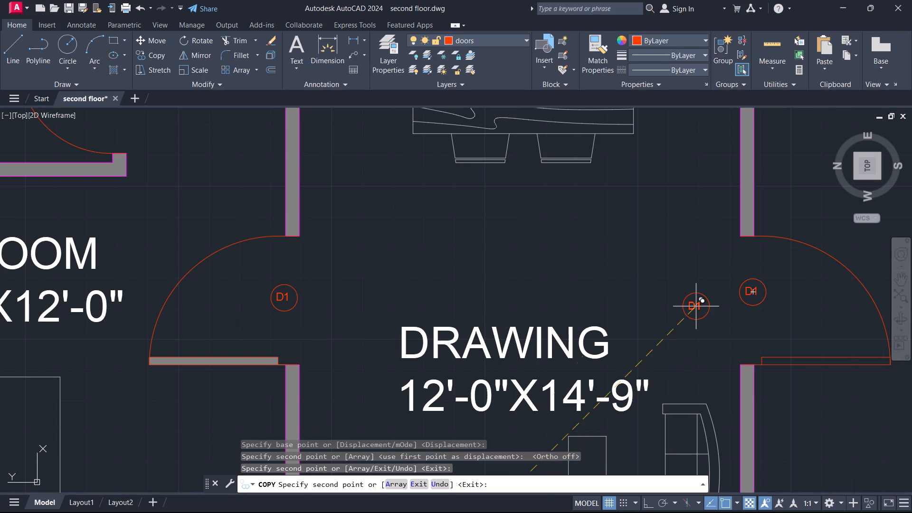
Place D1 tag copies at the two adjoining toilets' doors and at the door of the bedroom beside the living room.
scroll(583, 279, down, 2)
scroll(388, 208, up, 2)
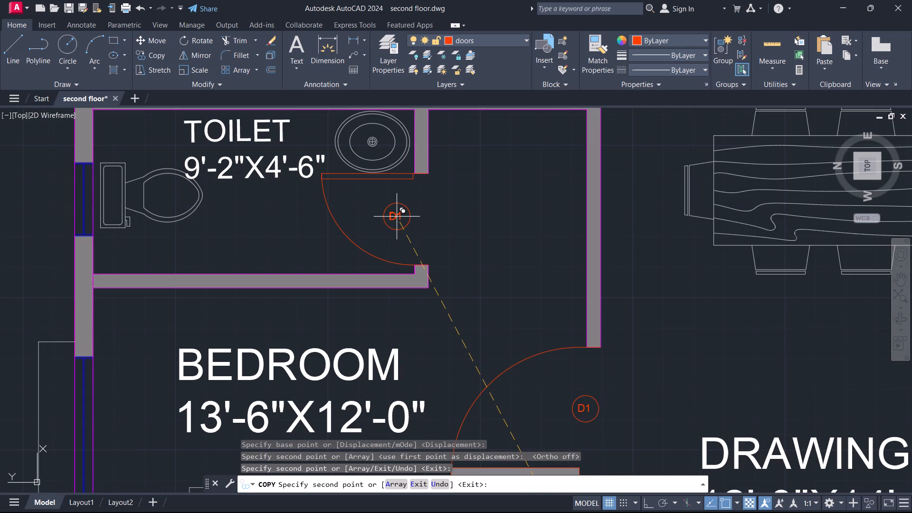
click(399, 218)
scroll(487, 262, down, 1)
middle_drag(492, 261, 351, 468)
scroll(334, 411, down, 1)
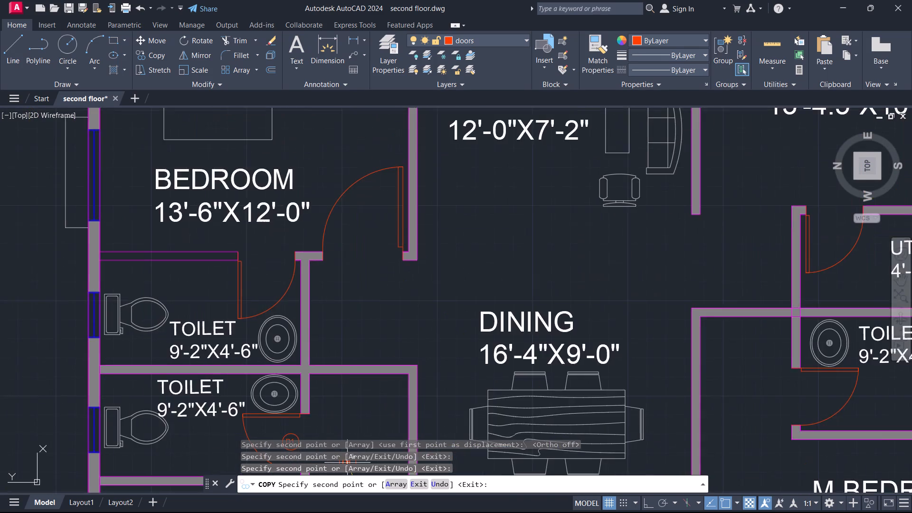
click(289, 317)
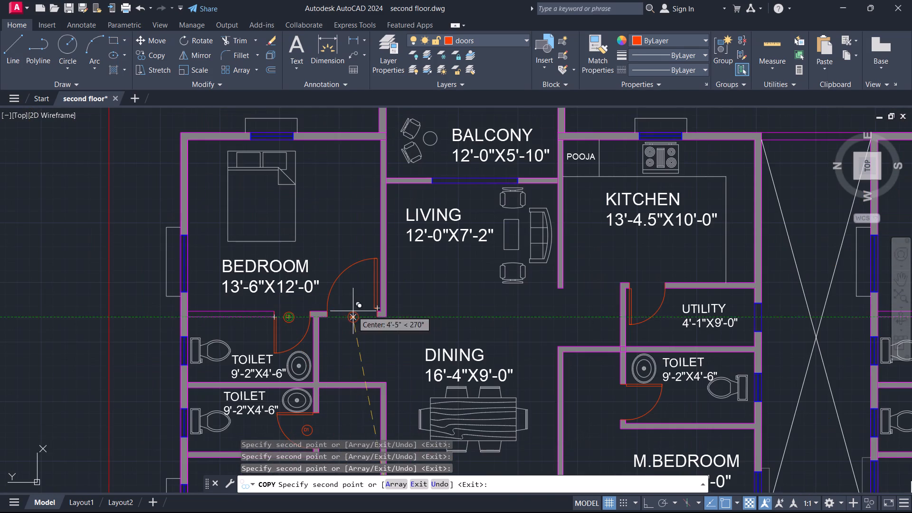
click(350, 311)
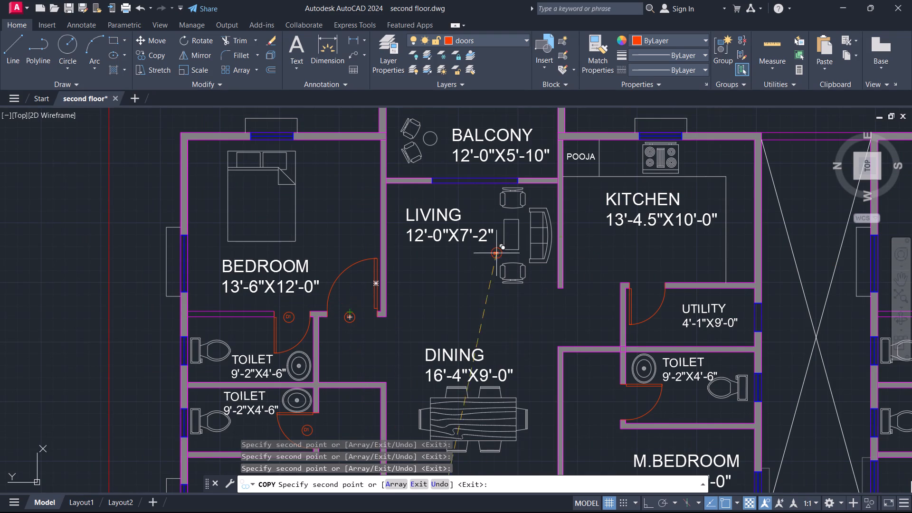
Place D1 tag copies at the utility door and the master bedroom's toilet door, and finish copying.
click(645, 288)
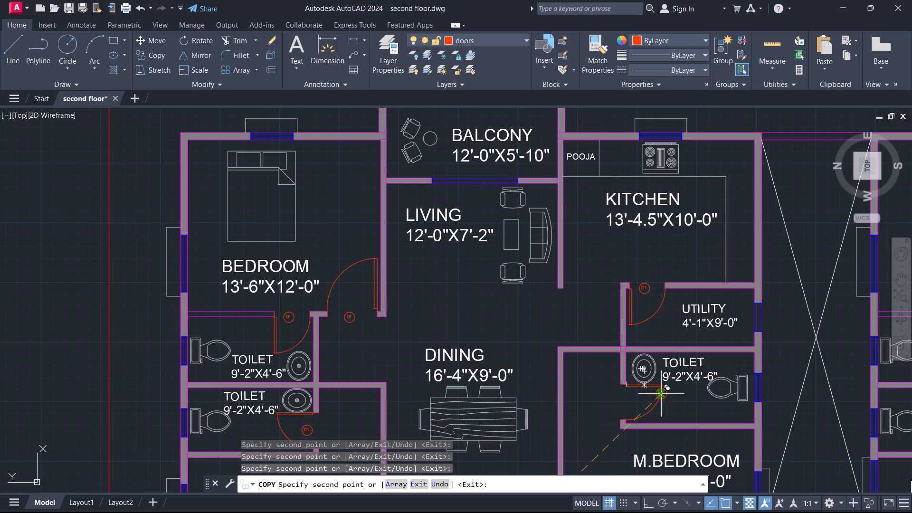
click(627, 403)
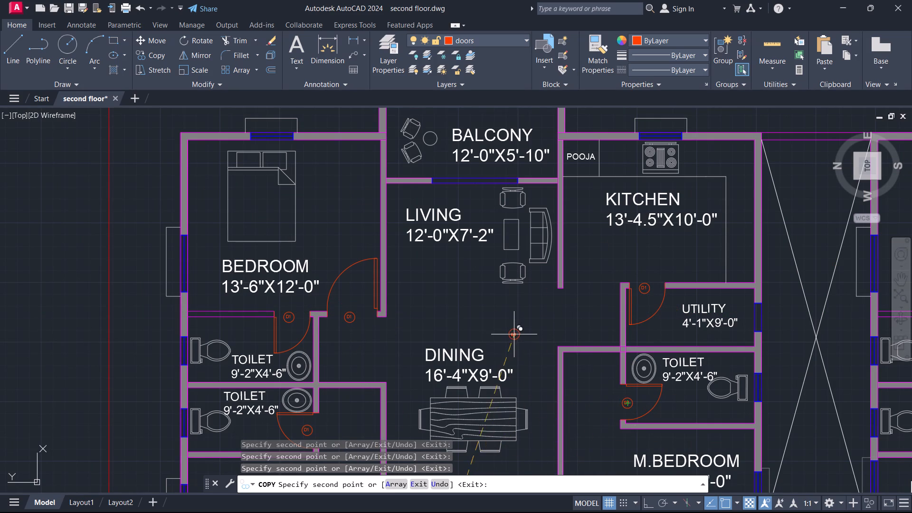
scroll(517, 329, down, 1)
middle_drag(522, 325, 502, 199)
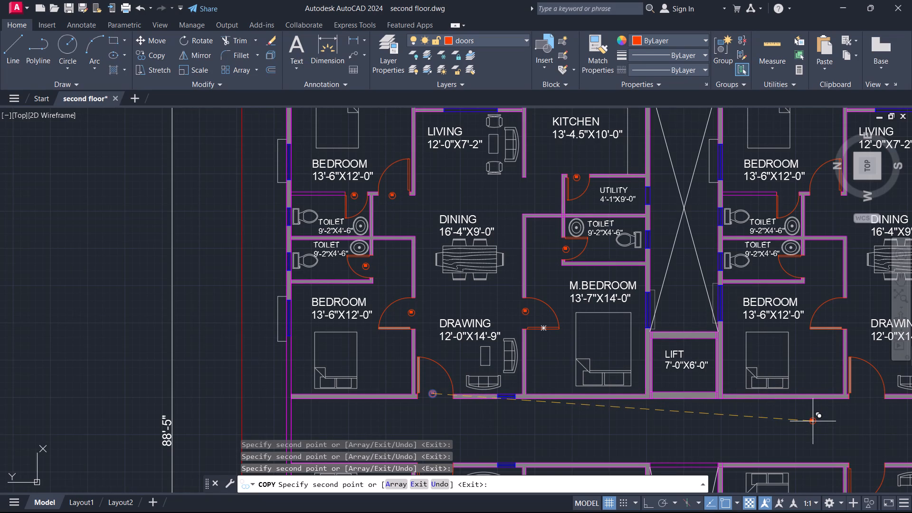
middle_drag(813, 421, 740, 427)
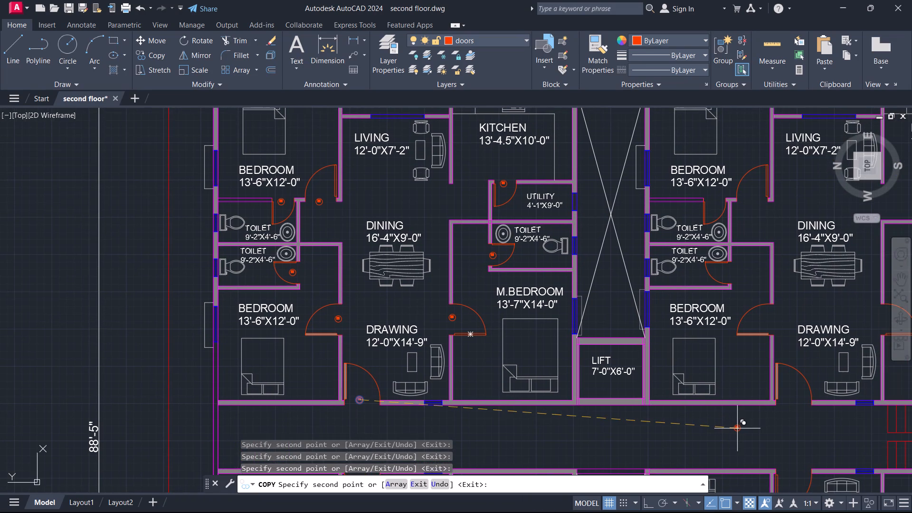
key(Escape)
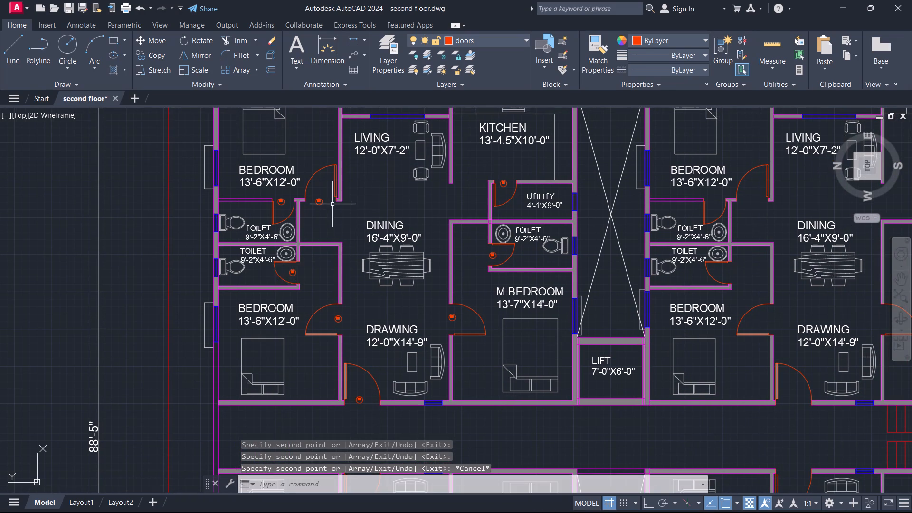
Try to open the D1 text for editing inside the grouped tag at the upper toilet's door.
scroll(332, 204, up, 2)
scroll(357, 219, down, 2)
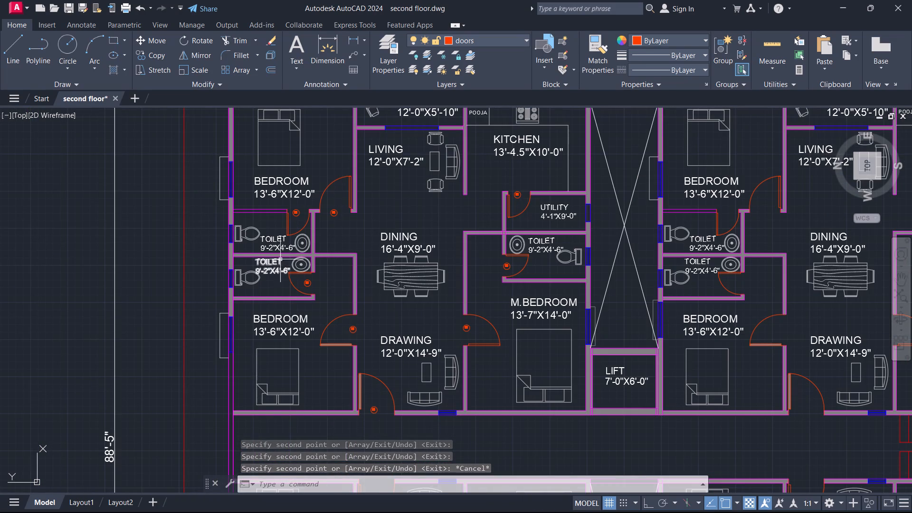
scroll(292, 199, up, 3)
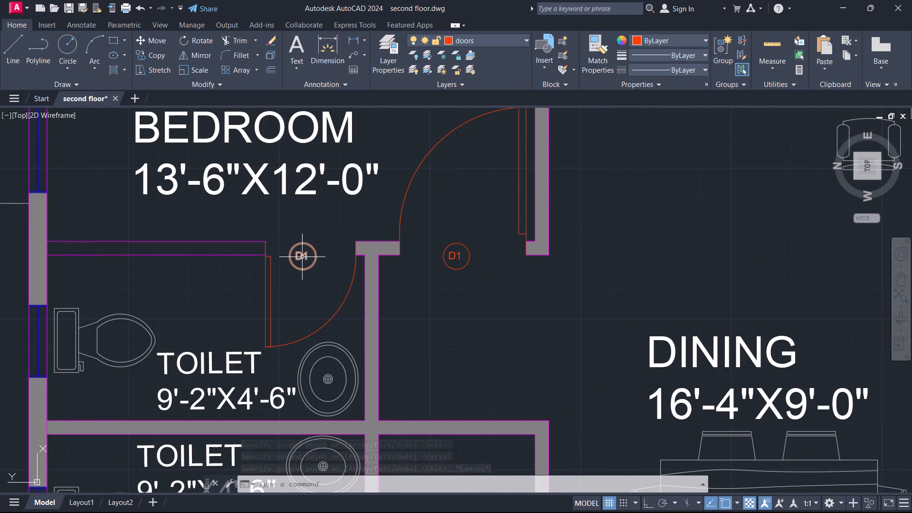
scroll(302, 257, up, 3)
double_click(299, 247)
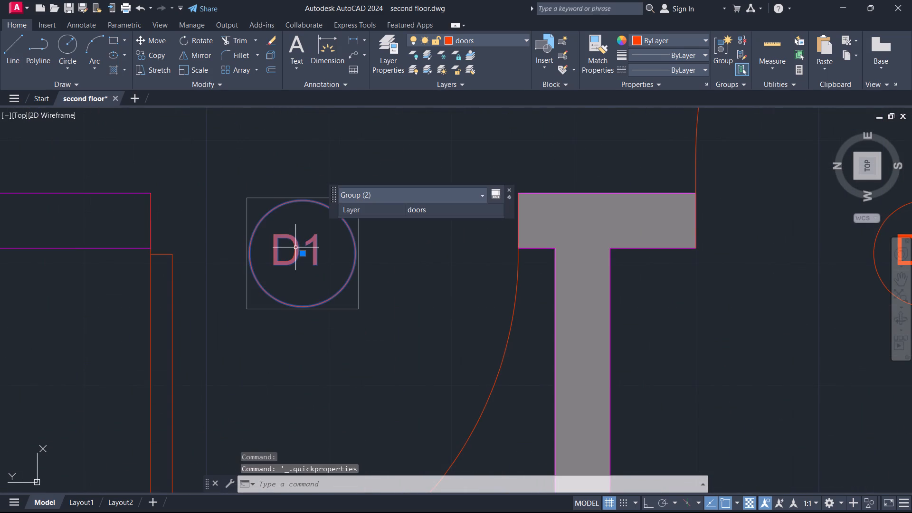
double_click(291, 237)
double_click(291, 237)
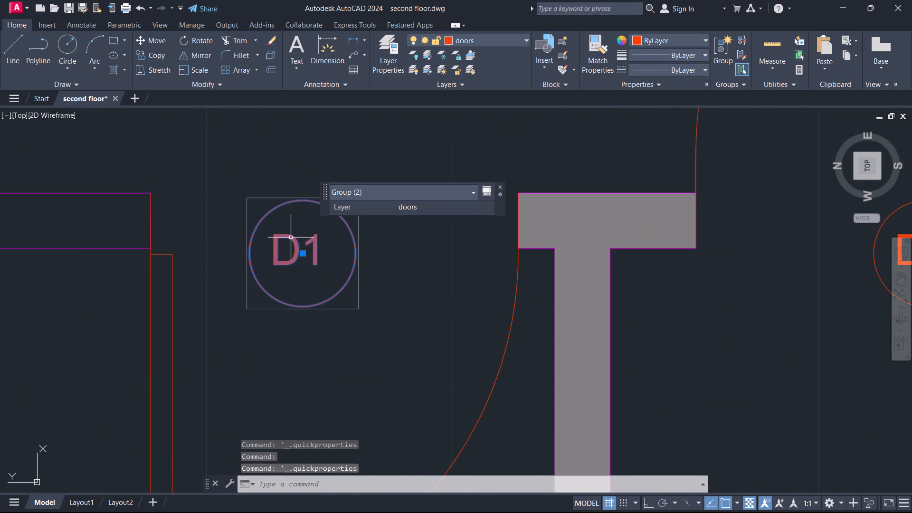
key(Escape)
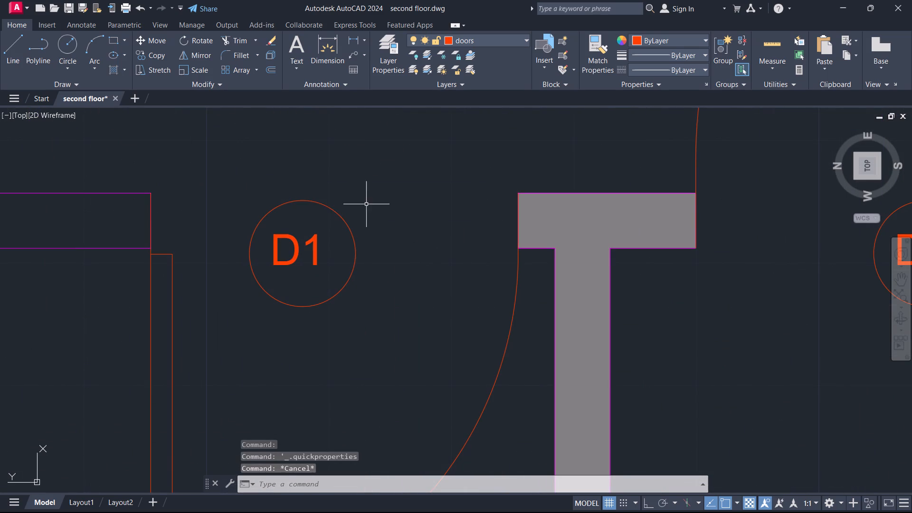
Select all door tags similar to the one at the upper toilet's door and erase them.
click(338, 214)
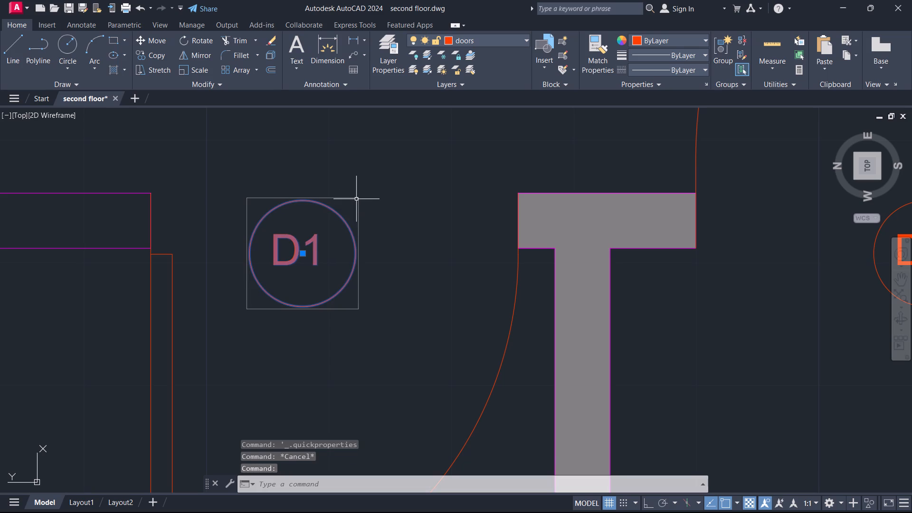
right_click(354, 200)
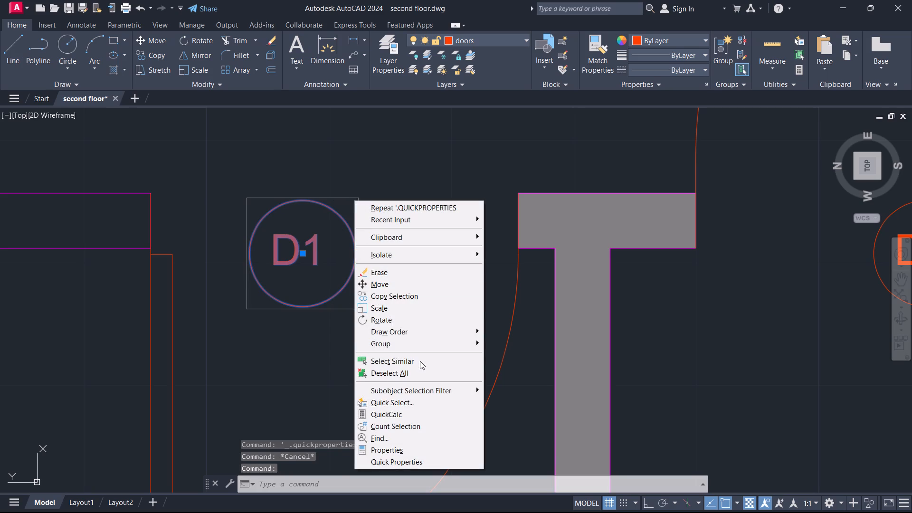
click(420, 361)
scroll(436, 279, down, 5)
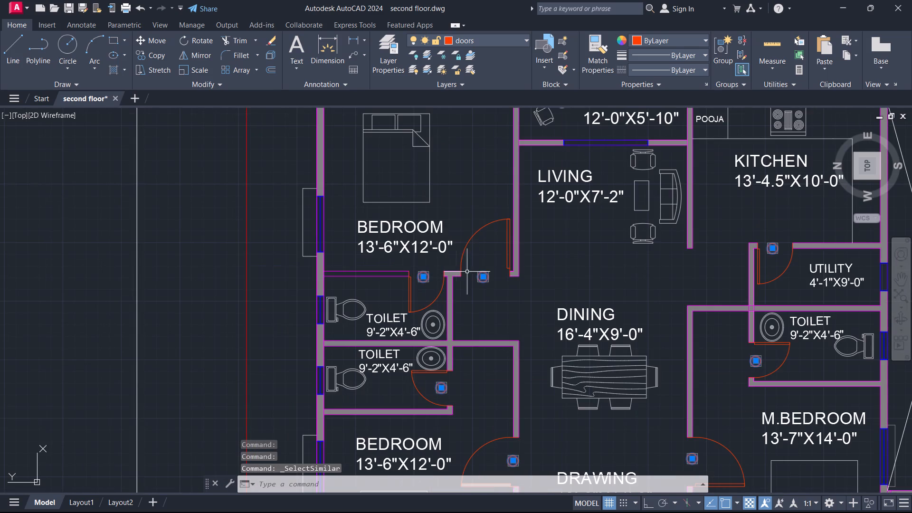
scroll(520, 285, down, 2)
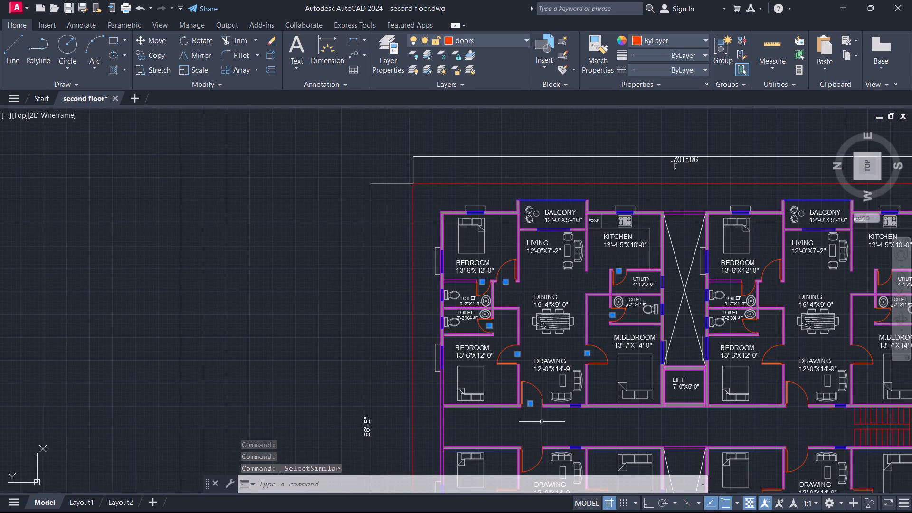
scroll(529, 409, up, 6)
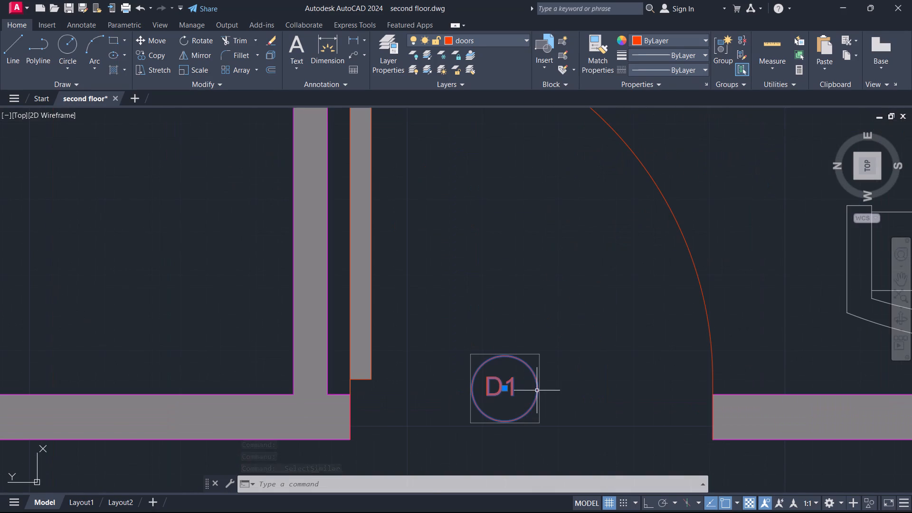
shift+click(504, 389)
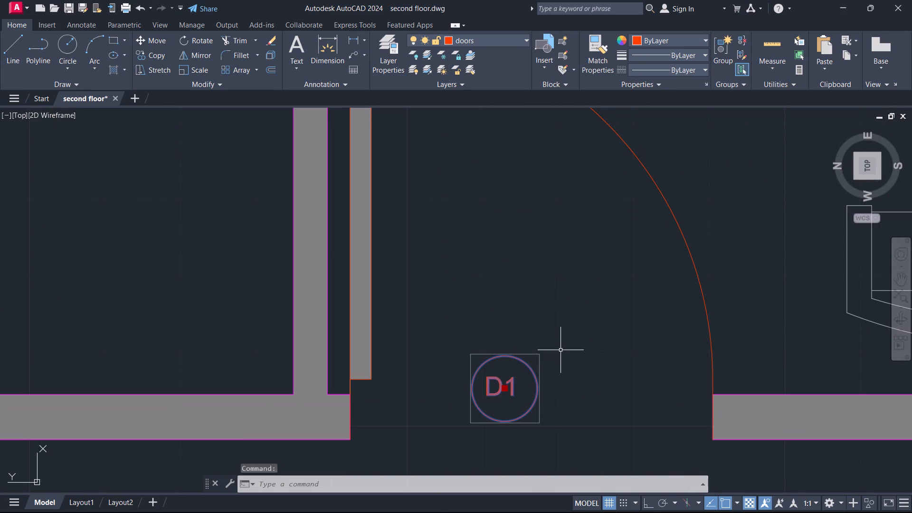
key(e)
key(Return)
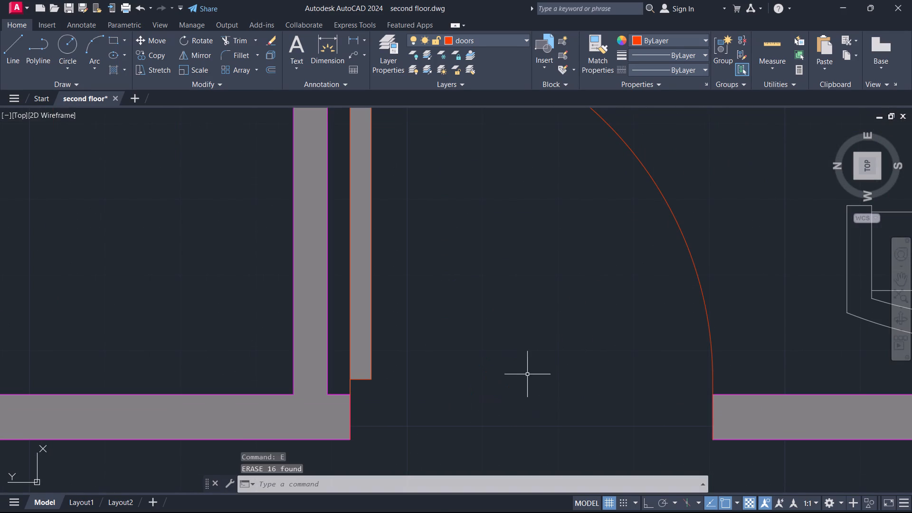
Place a new multiline text D1 on the doors layer in the drawing room's entrance door opening.
scroll(541, 350, down, 4)
middle_drag(540, 361, 530, 358)
text(MT)
key(Return)
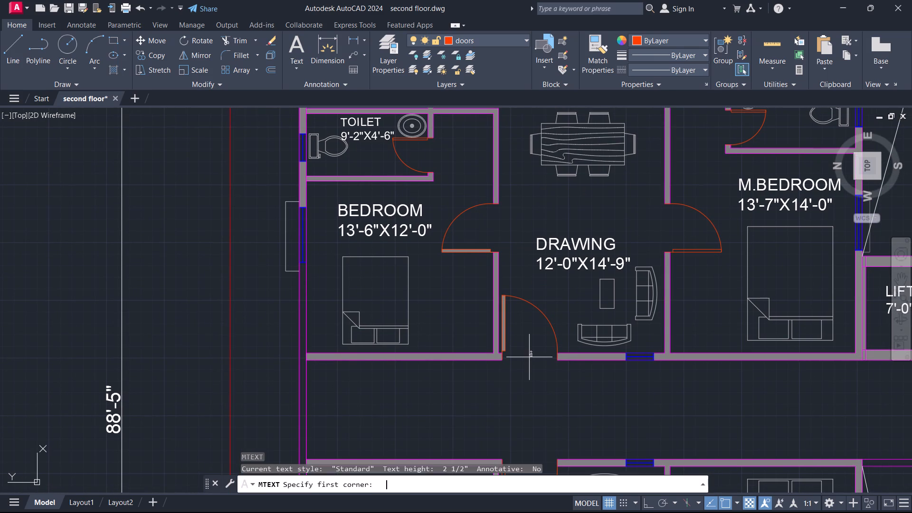
scroll(524, 360, up, 5)
click(507, 350)
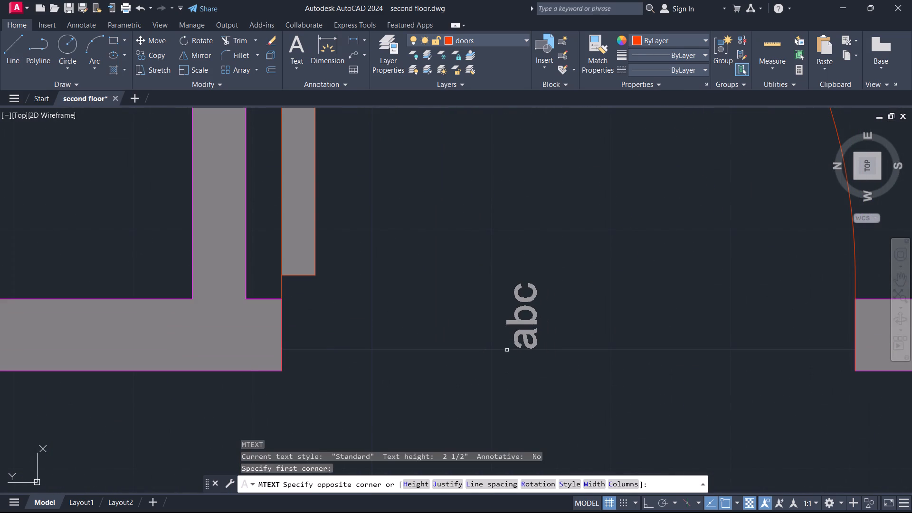
click(500, 320)
text(D1)
click(599, 355)
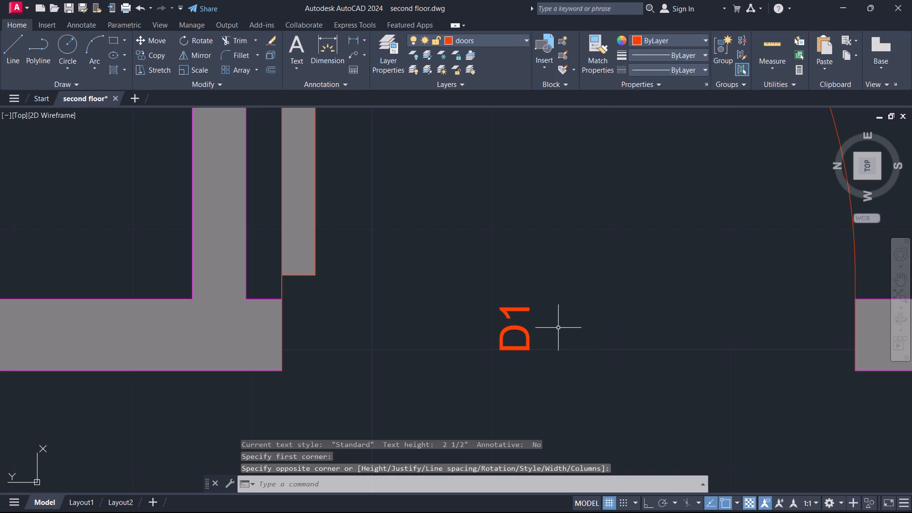
Rotate the new D1 text a quarter turn clockwise with ortho on so it reads horizontally in the door opening.
click(520, 311)
text(RO)
key(Return)
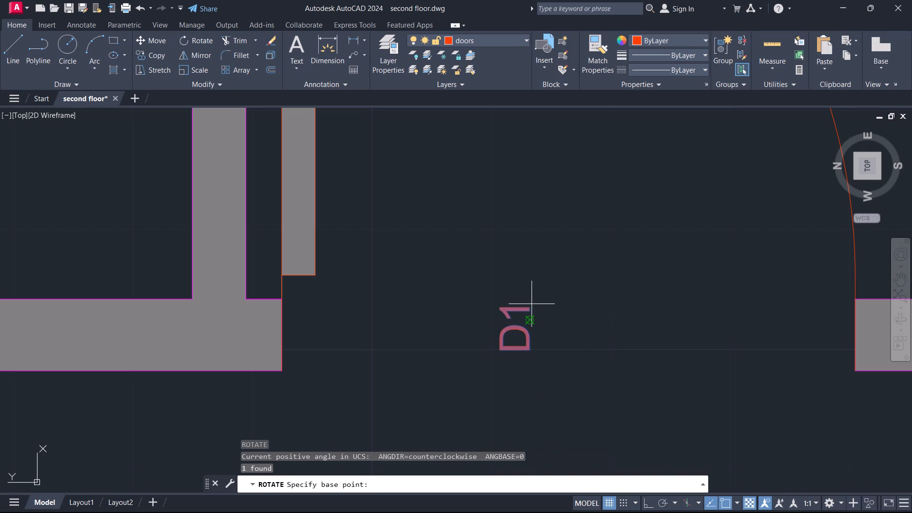
click(526, 306)
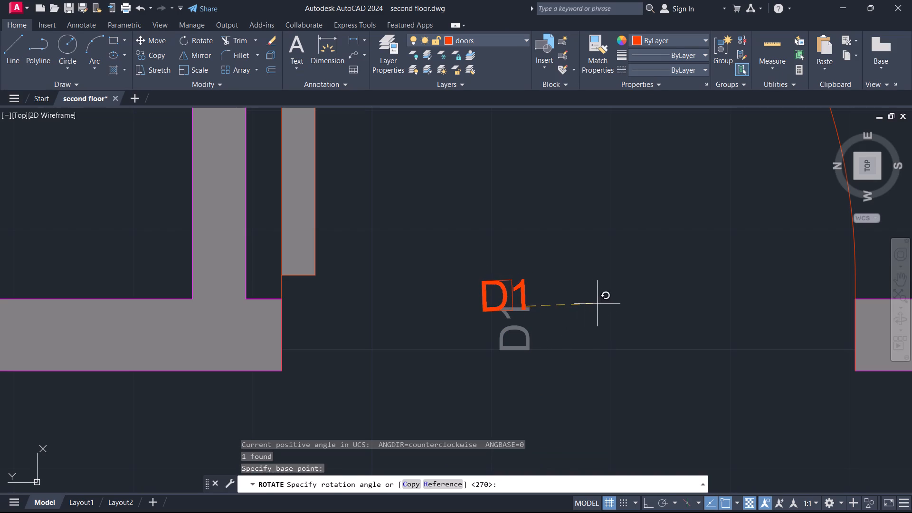
key(F8)
click(708, 309)
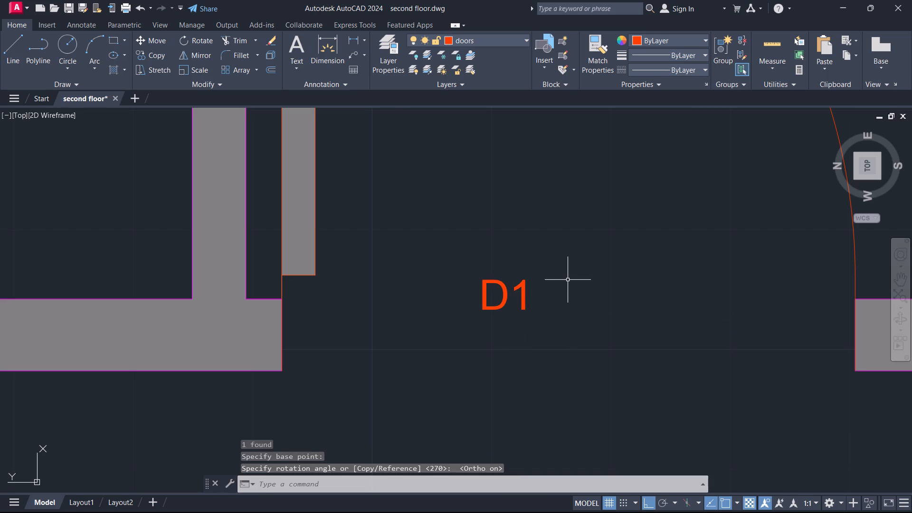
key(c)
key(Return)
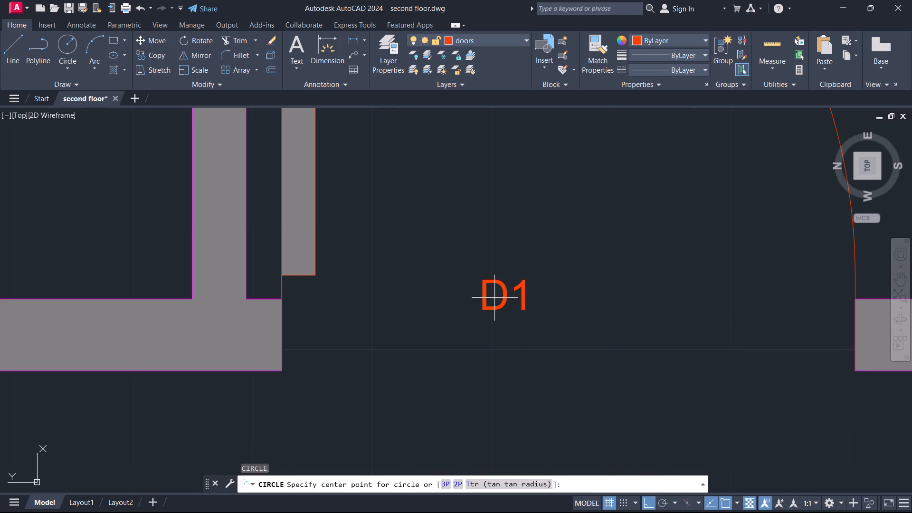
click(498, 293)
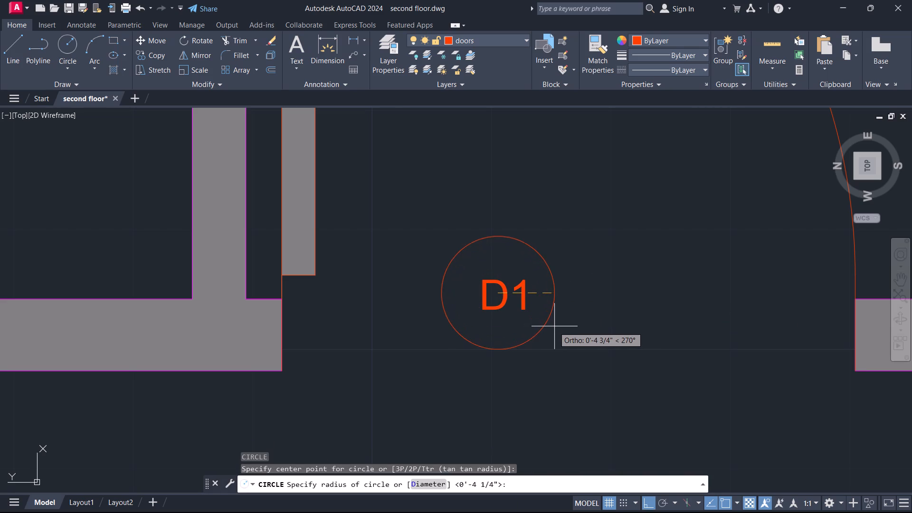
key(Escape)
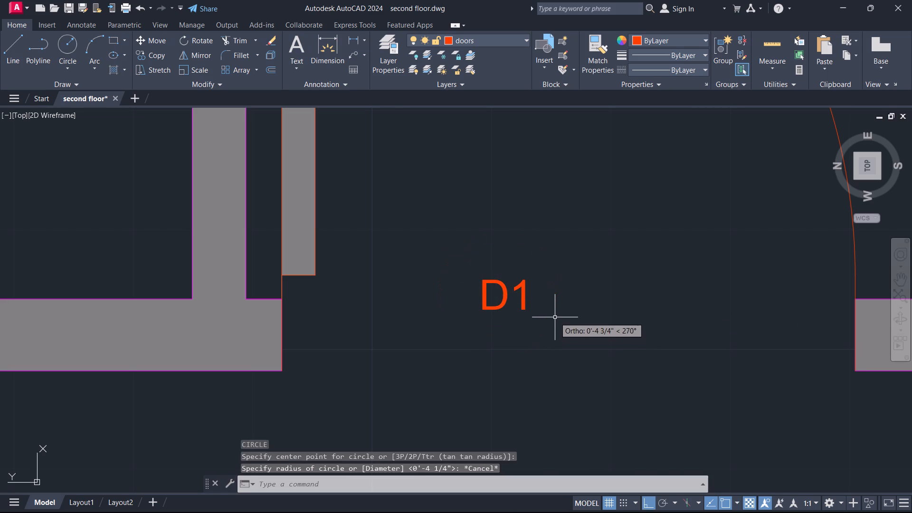
Draw a circle around the D1 text in the drawing room's entrance door opening, centred on the text.
key(space)
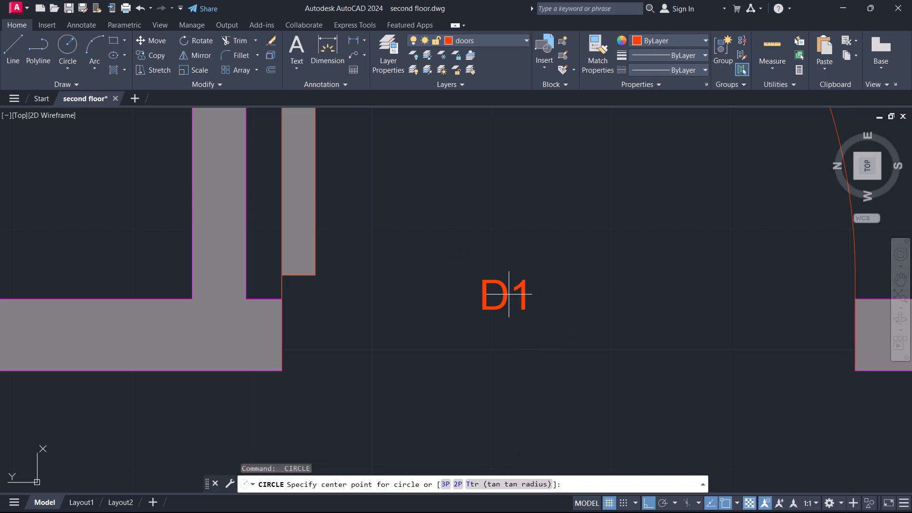
click(507, 296)
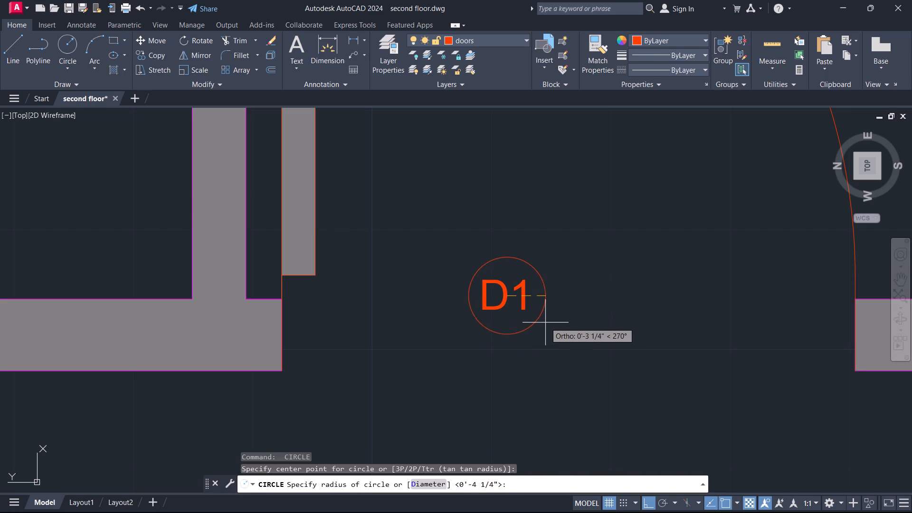
click(550, 326)
Copy the D1 text and circle from the circle's centre, with ortho off, to the lower bedroom's door and the lower toilet's door.
click(544, 272)
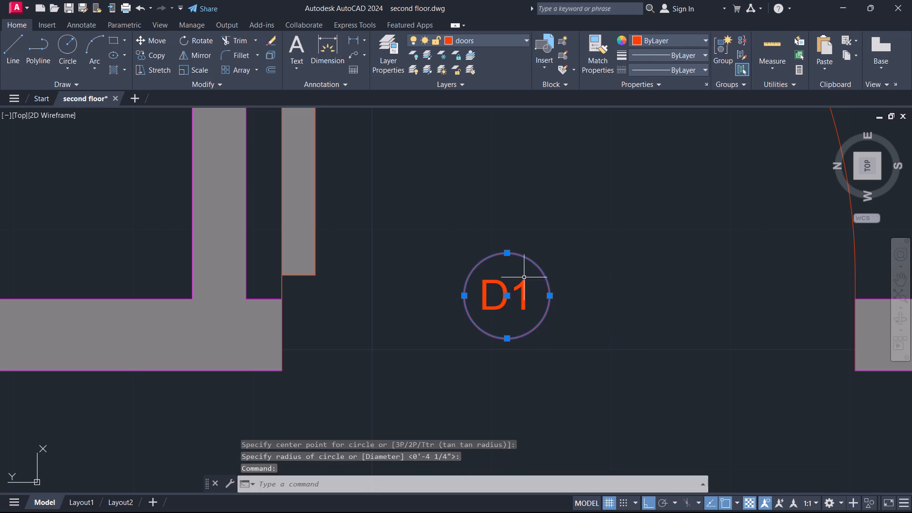
click(505, 289)
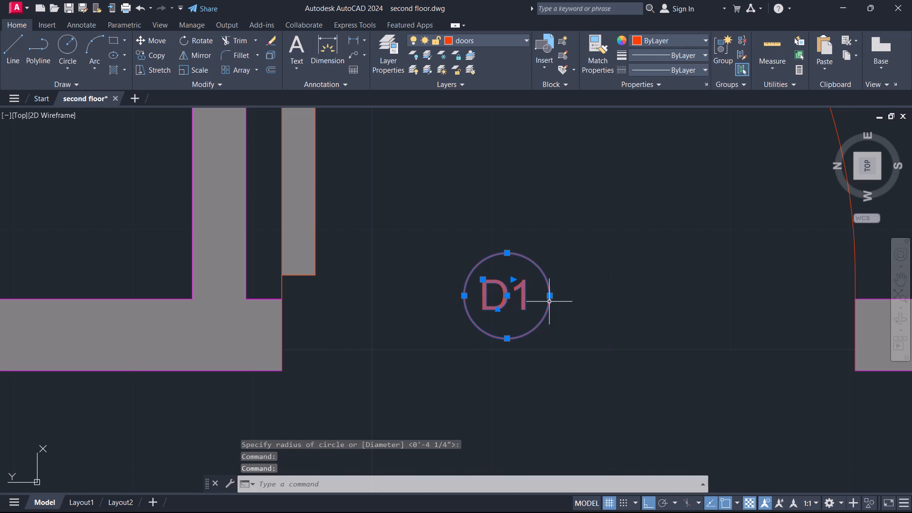
text(CO)
key(Return)
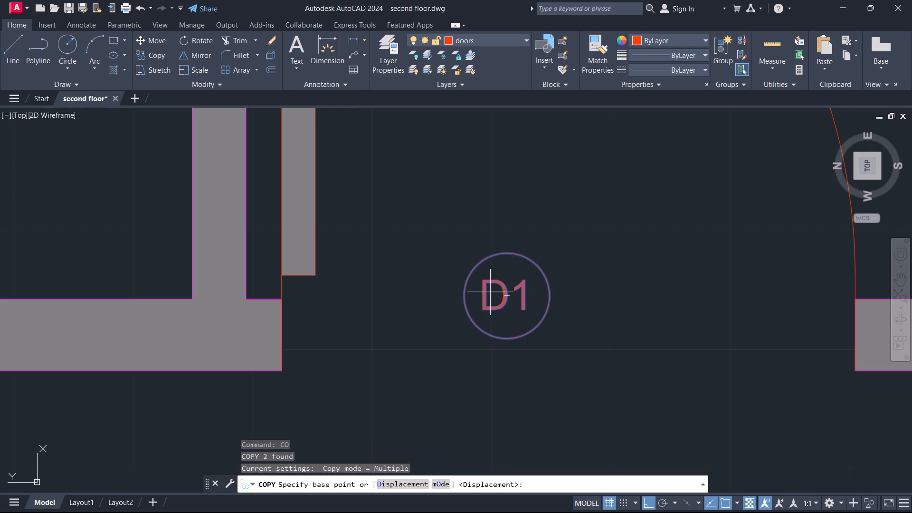
click(506, 296)
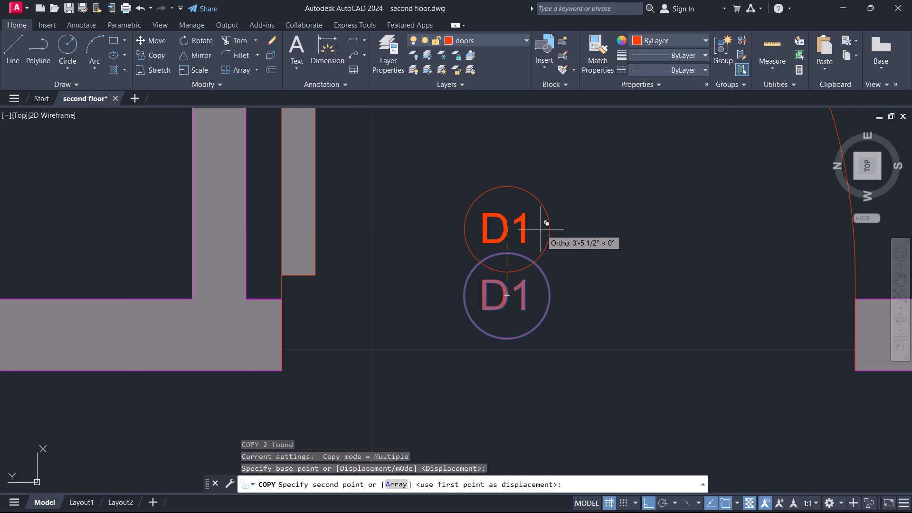
key(F8)
scroll(553, 231, down, 4)
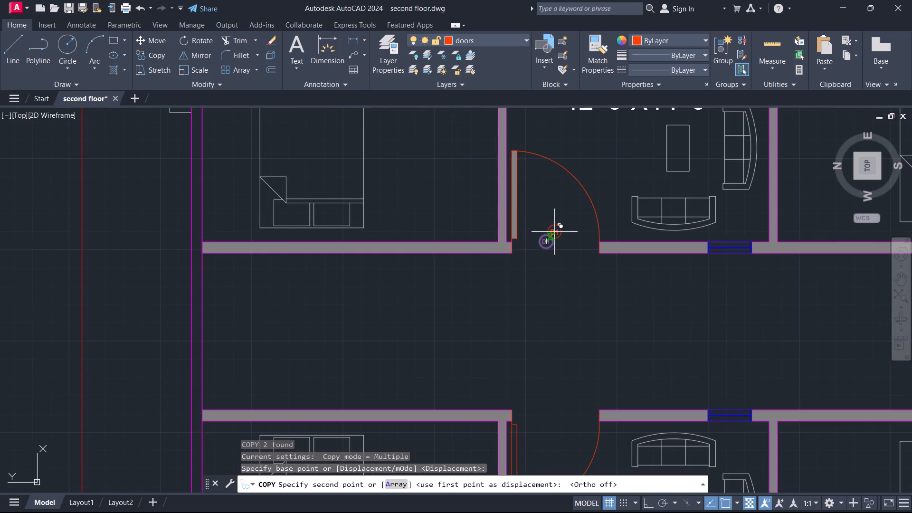
middle_drag(553, 217, 492, 440)
scroll(432, 256, up, 3)
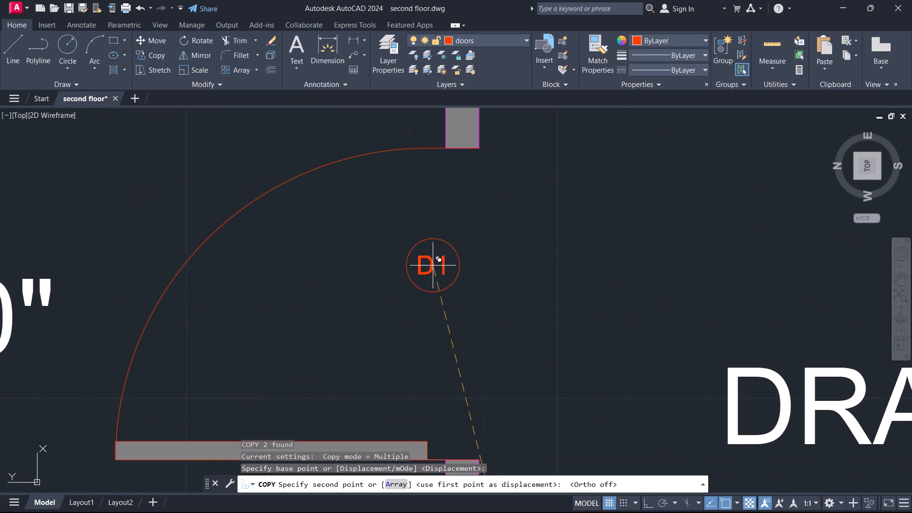
click(451, 303)
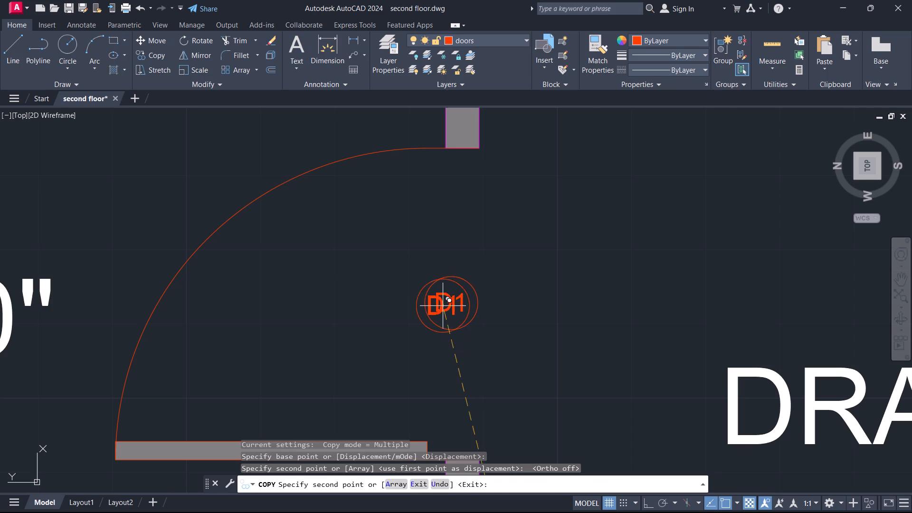
scroll(399, 302, down, 3)
scroll(318, 182, up, 2)
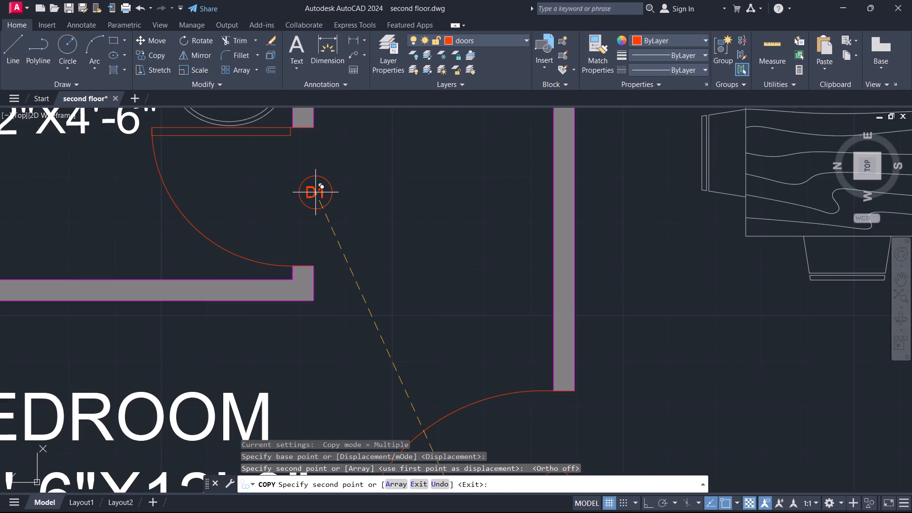
click(309, 193)
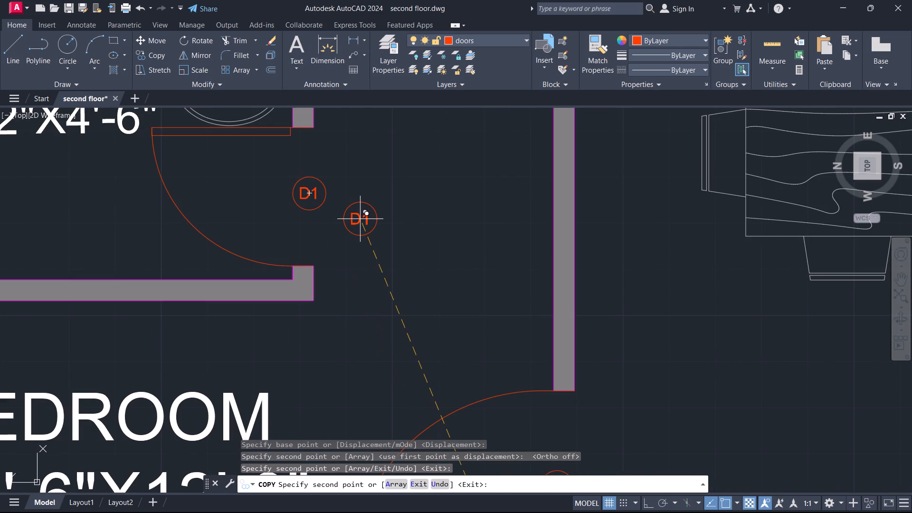
Place further copies of the D1 tag in the upper toilet's and the upper bedroom's door openings.
scroll(382, 245, down, 1)
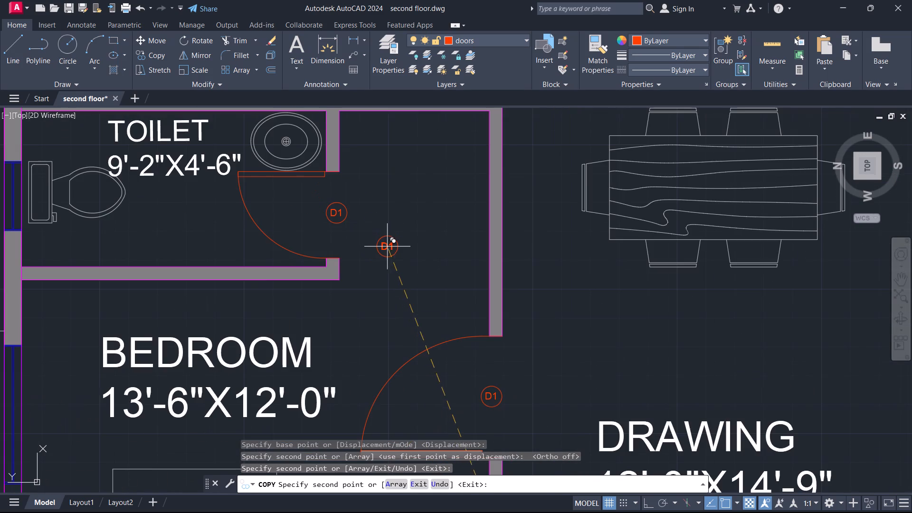
scroll(392, 238, down, 1)
middle_drag(396, 220, 456, 445)
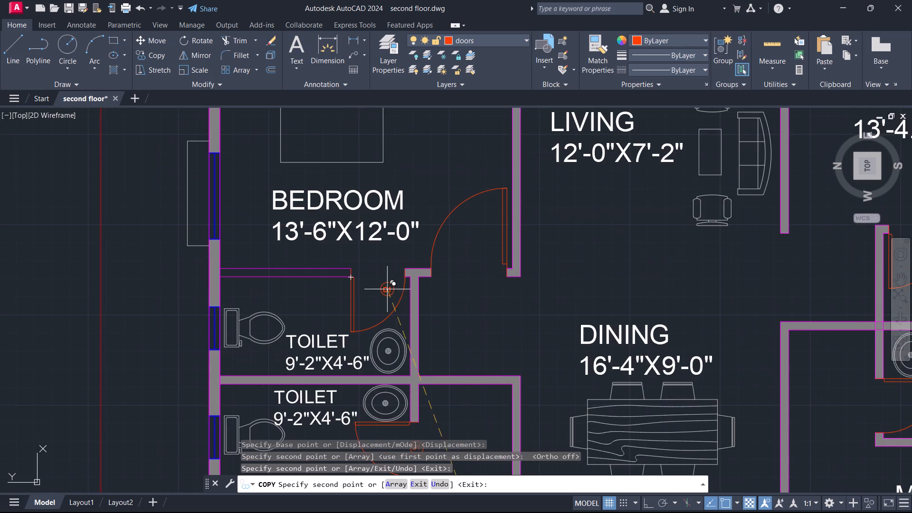
scroll(380, 278, up, 3)
click(356, 257)
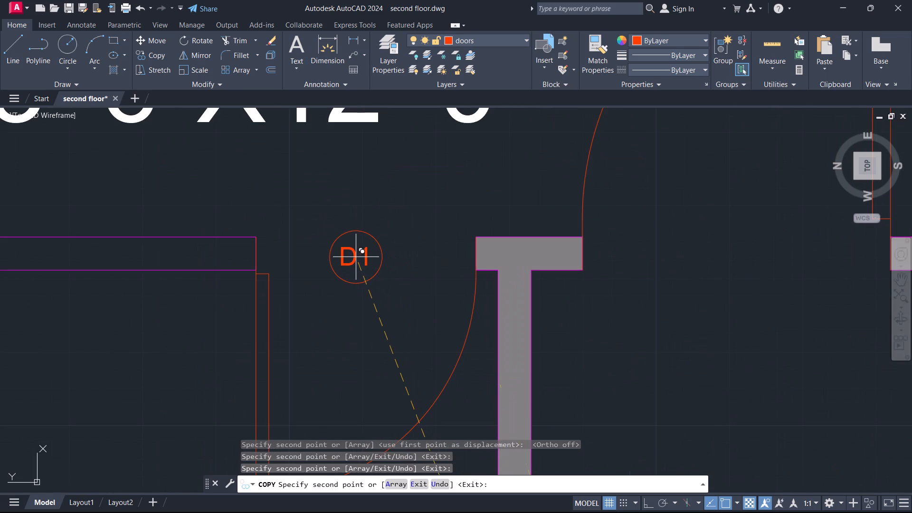
scroll(685, 286, down, 1)
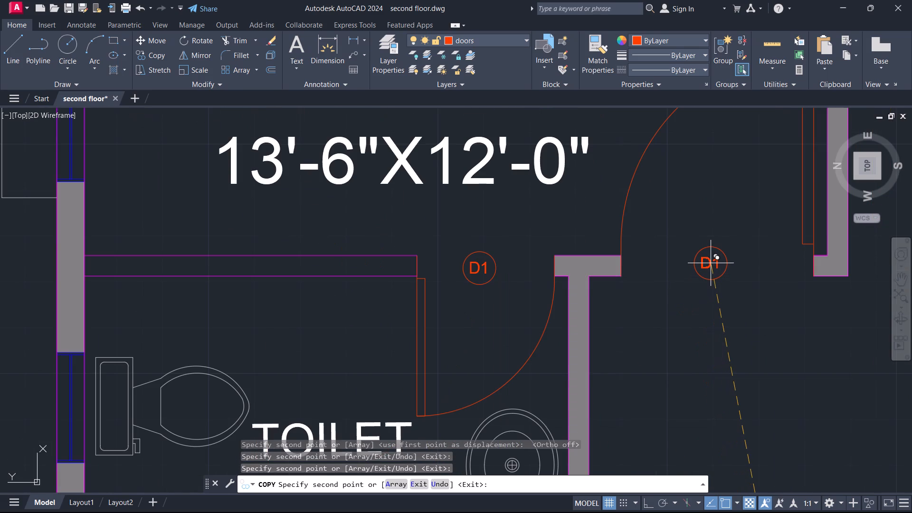
click(711, 263)
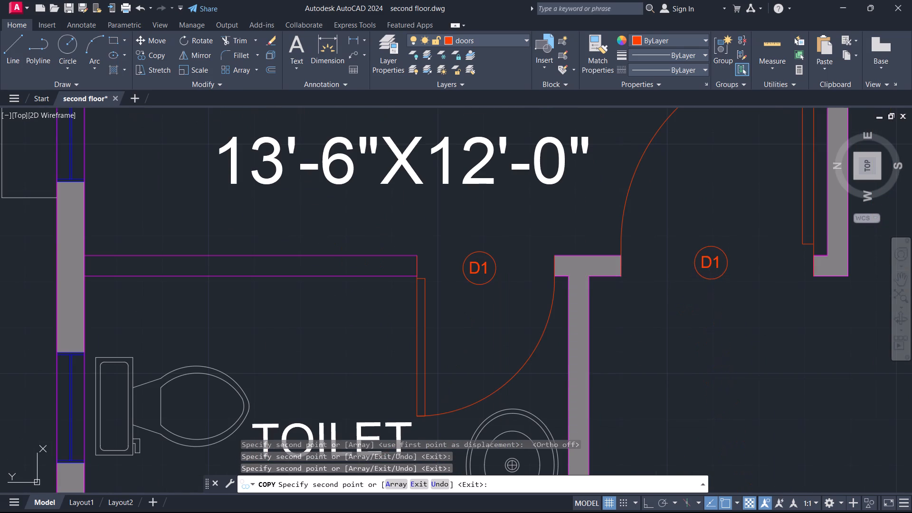
Place another copy of the D1 tag in the utility room's door opening.
scroll(633, 277, down, 2)
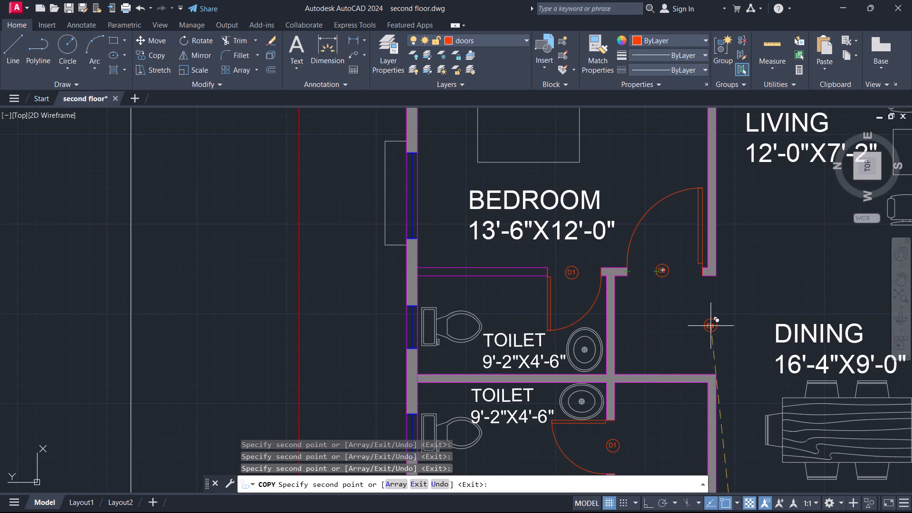
scroll(732, 312, down, 1)
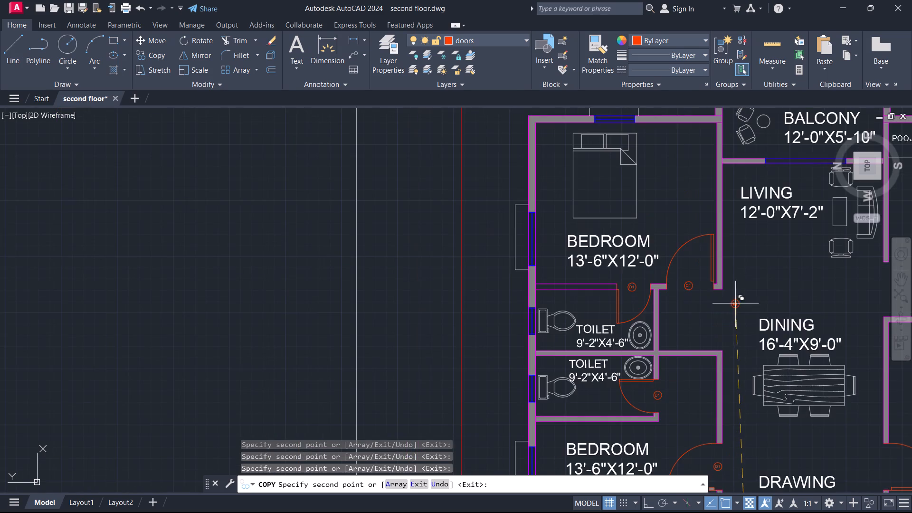
scroll(740, 283, down, 2)
middle_drag(751, 280, 368, 223)
scroll(460, 223, up, 3)
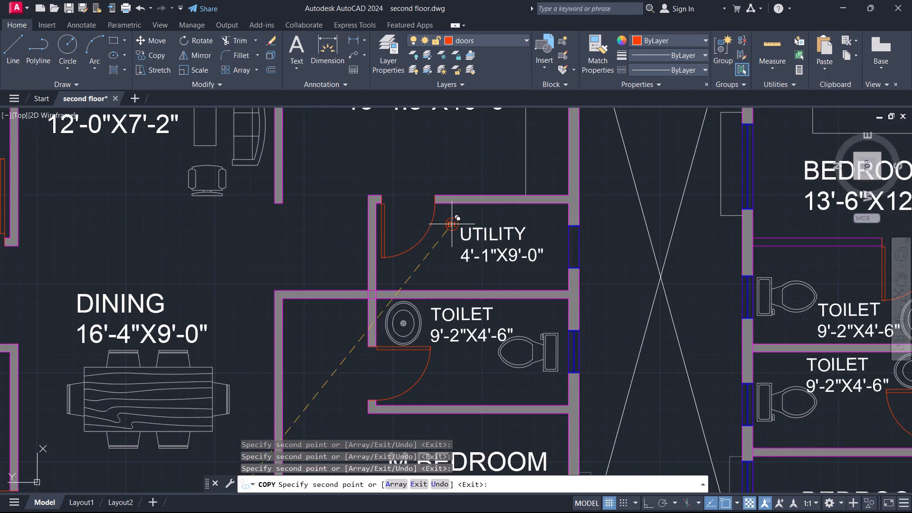
scroll(412, 210, up, 3)
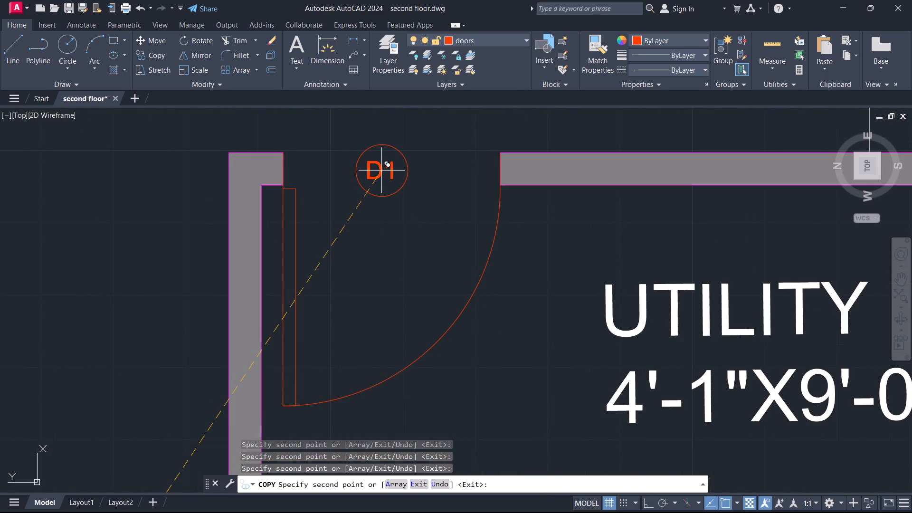
click(382, 167)
Place copies of the D1 tag at the master bedroom toilet's door and the master bedroom's door, and finish copying.
scroll(492, 208, down, 2)
scroll(492, 251, down, 3)
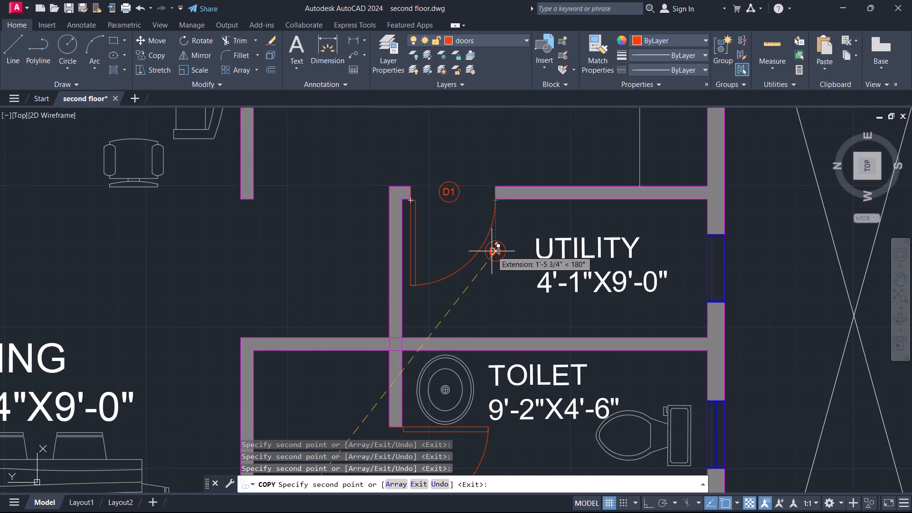
scroll(473, 320, up, 4)
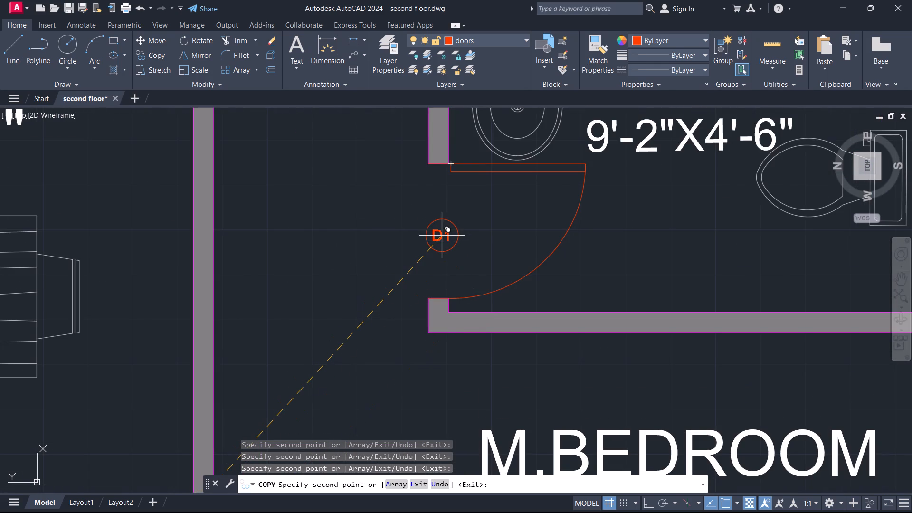
click(443, 236)
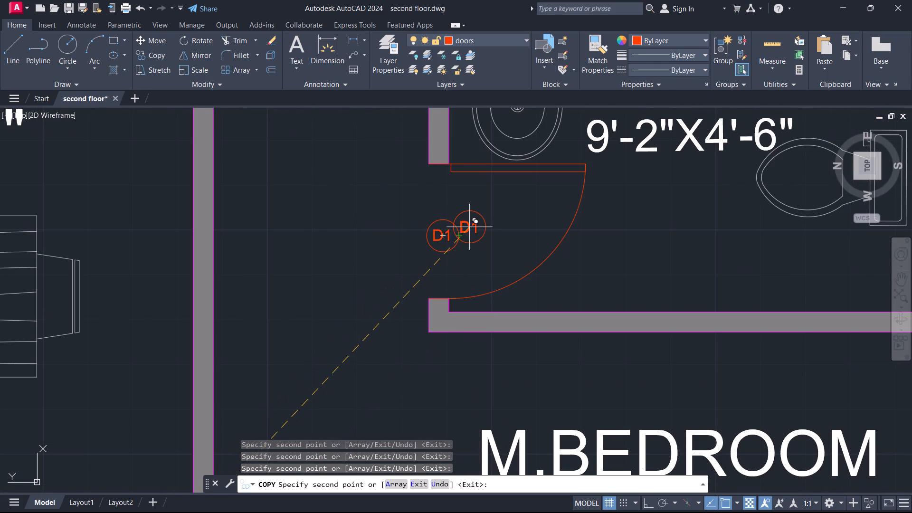
scroll(502, 205, down, 3)
scroll(448, 322, up, 3)
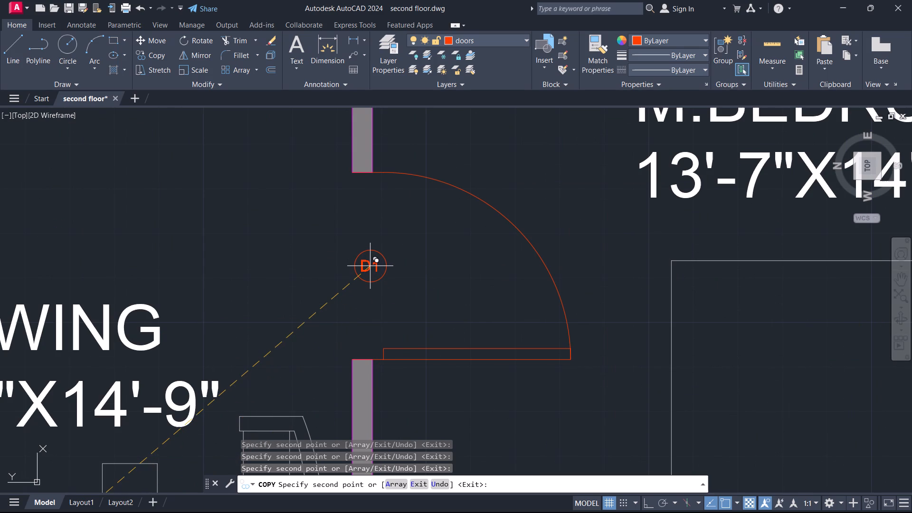
click(370, 265)
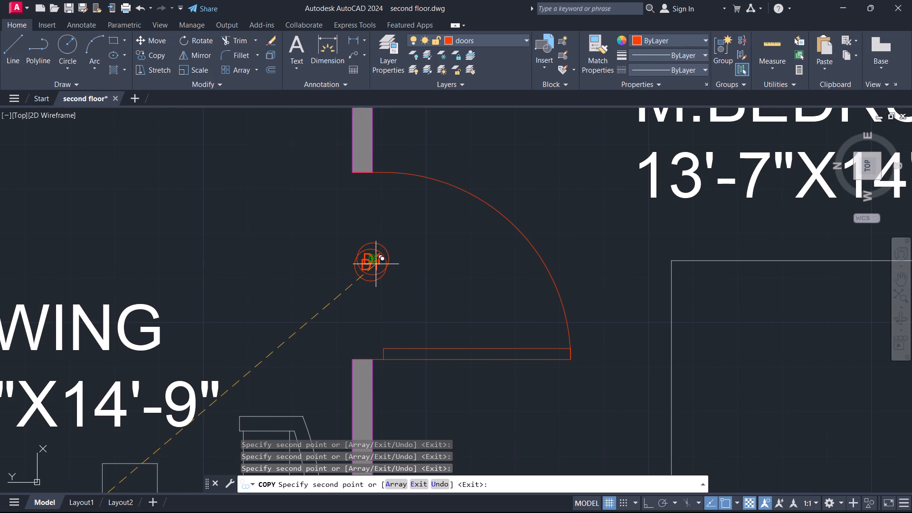
key(Escape)
Change the tag text at the lower bedroom's door beside the drawing room to D2.
scroll(410, 242, down, 4)
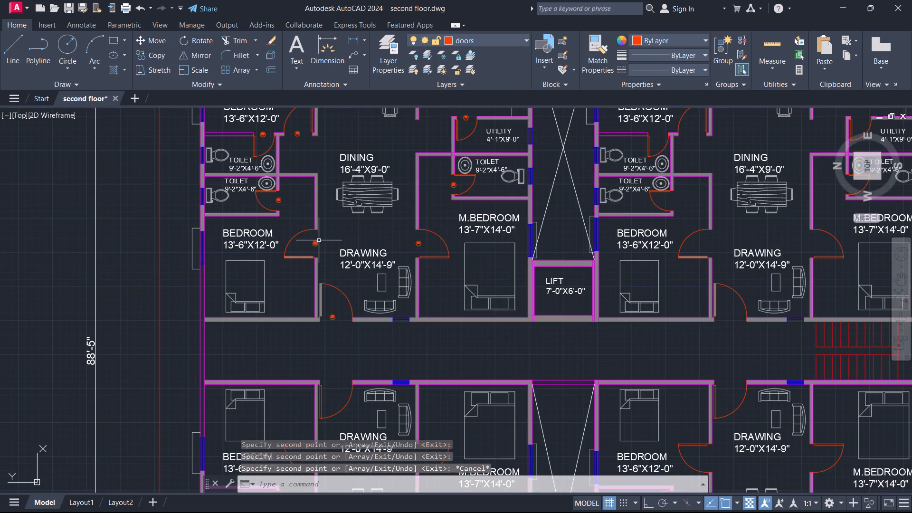
scroll(309, 242, up, 7)
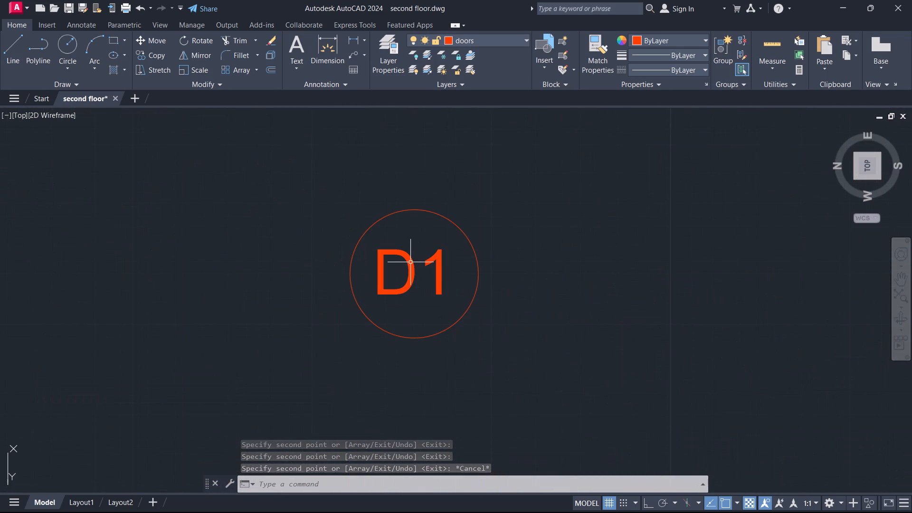
double_click(438, 260)
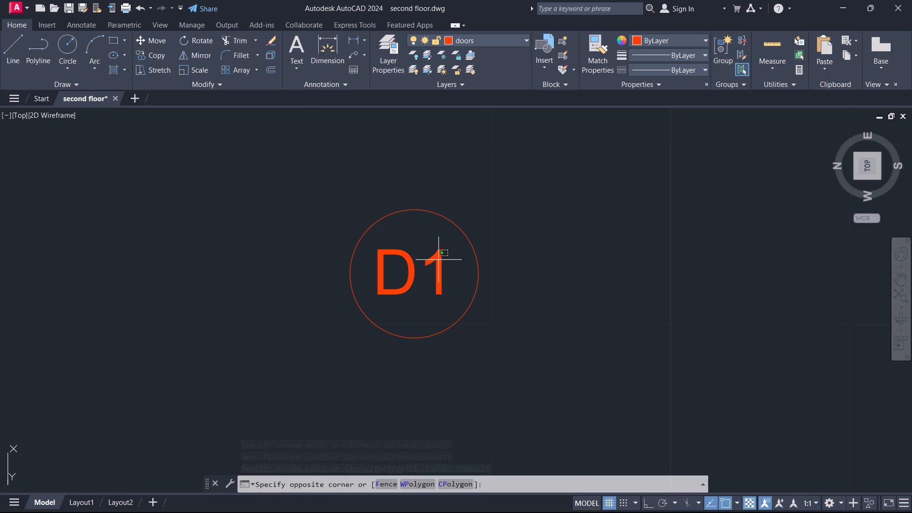
double_click(406, 271)
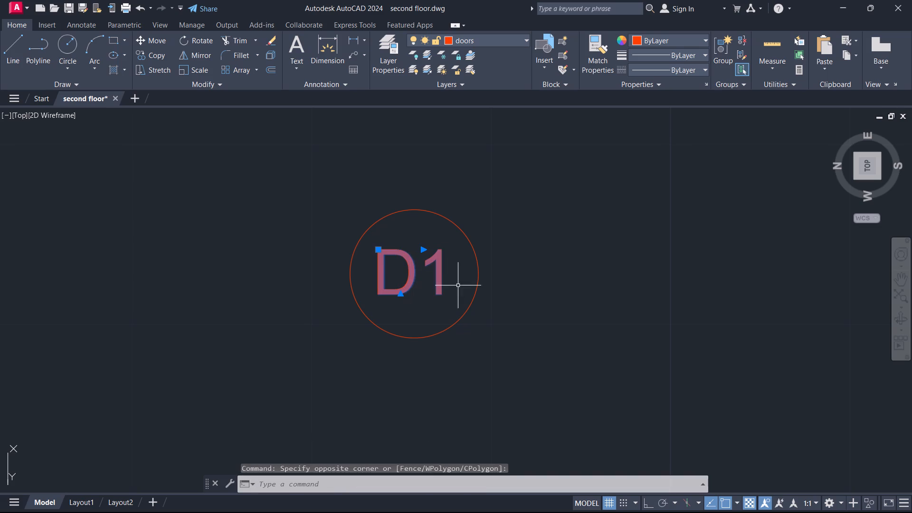
double_click(441, 275)
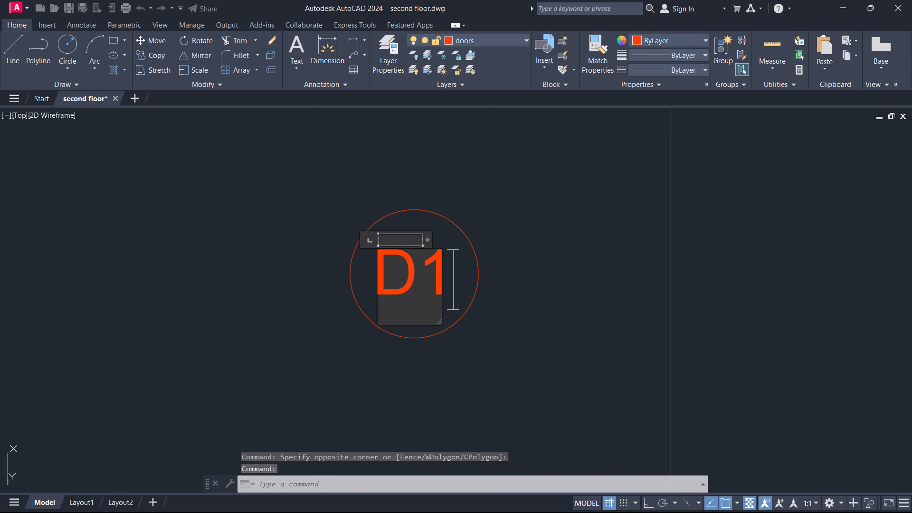
key(BackSpace)
key(2)
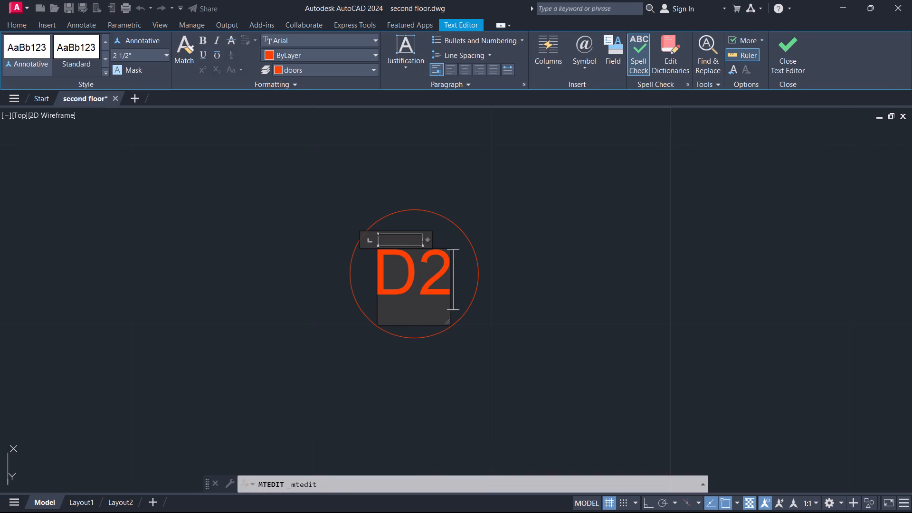
click(537, 248)
scroll(512, 260, down, 3)
scroll(560, 276, down, 2)
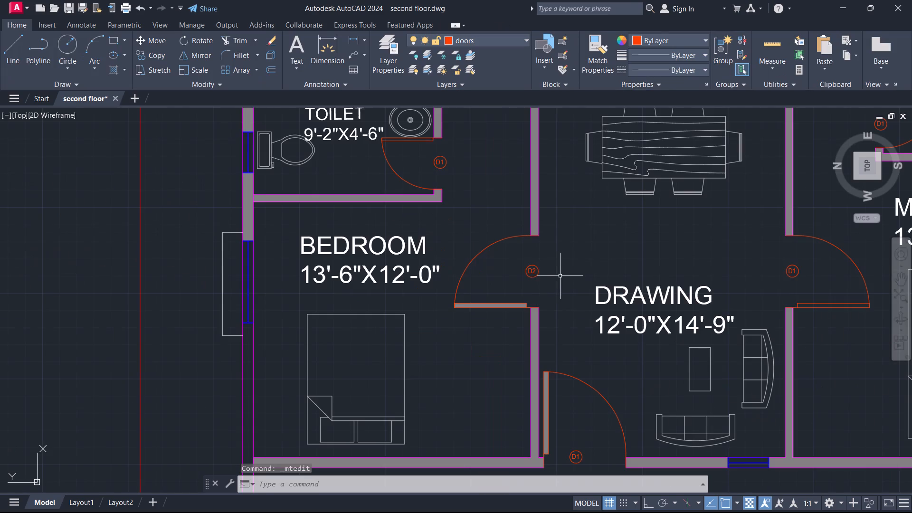
Change the tag text at the master bedroom's door beside the drawing room to D2.
scroll(816, 269, up, 5)
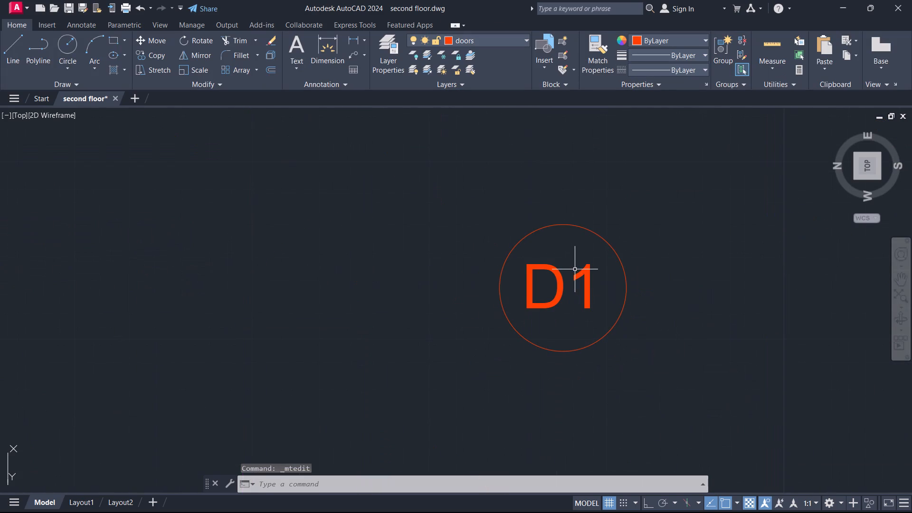
click(551, 273)
double_click(551, 273)
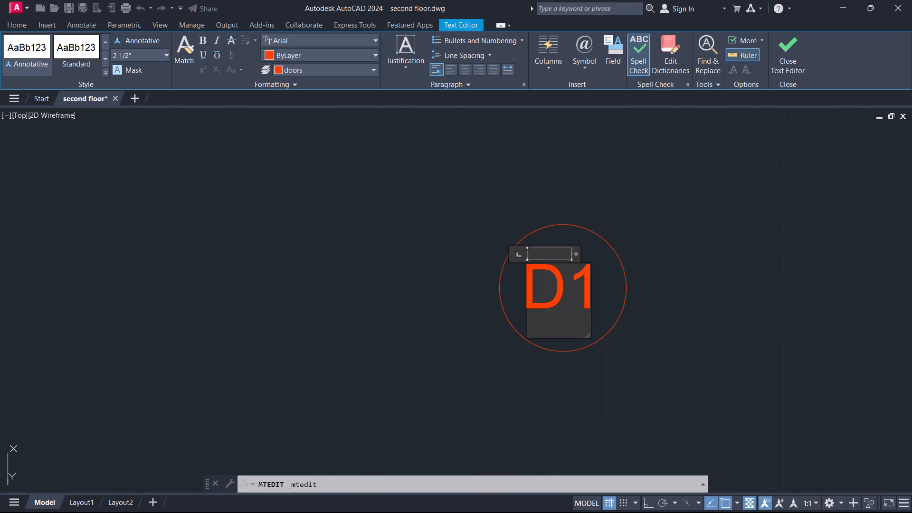
key(Right)
key(BackSpace)
key(2)
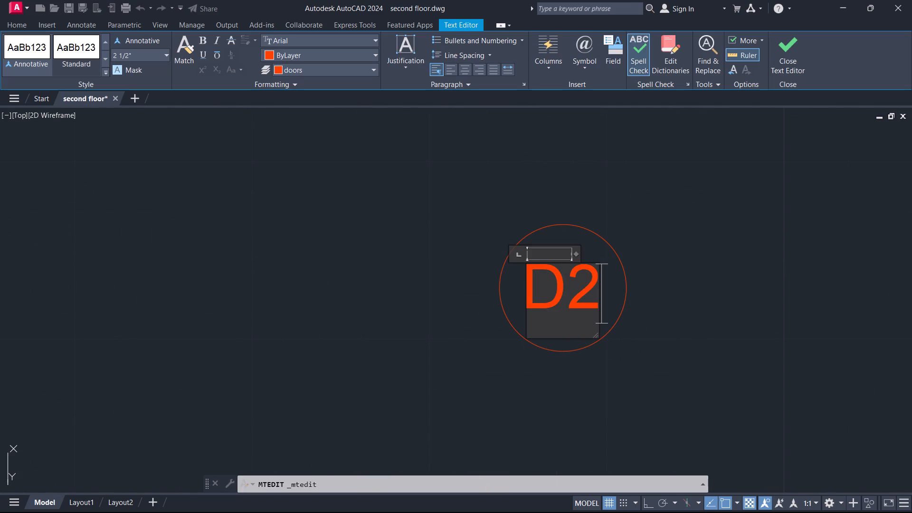
click(458, 209)
Change the tag text at the master bedroom toilet's door to D3.
scroll(450, 222, down, 1)
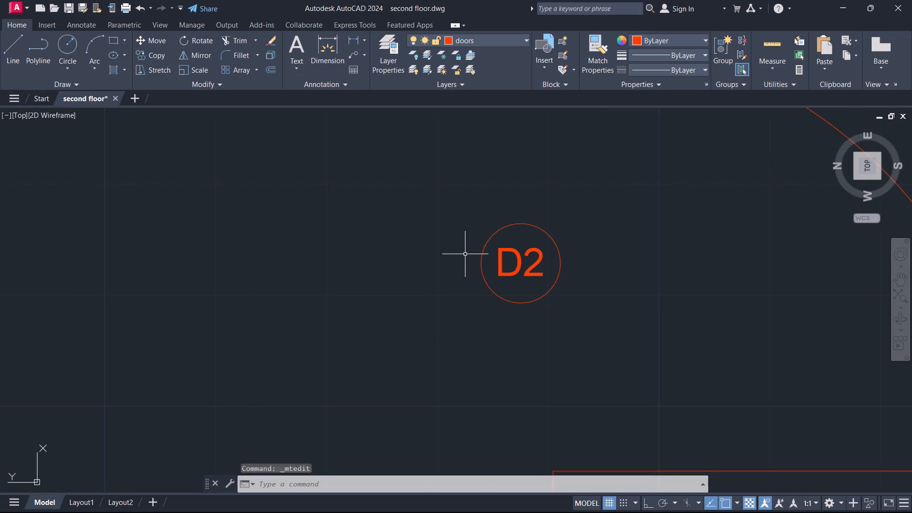
scroll(465, 255, down, 5)
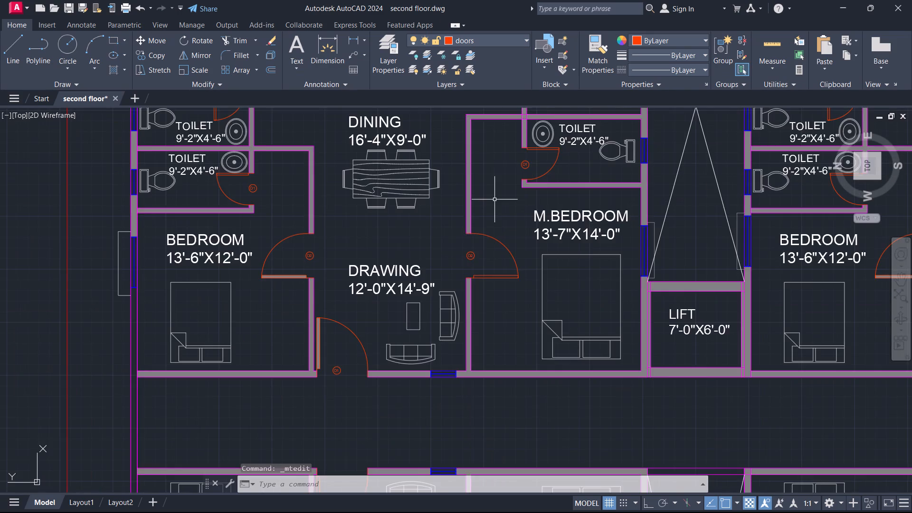
scroll(520, 163, up, 4)
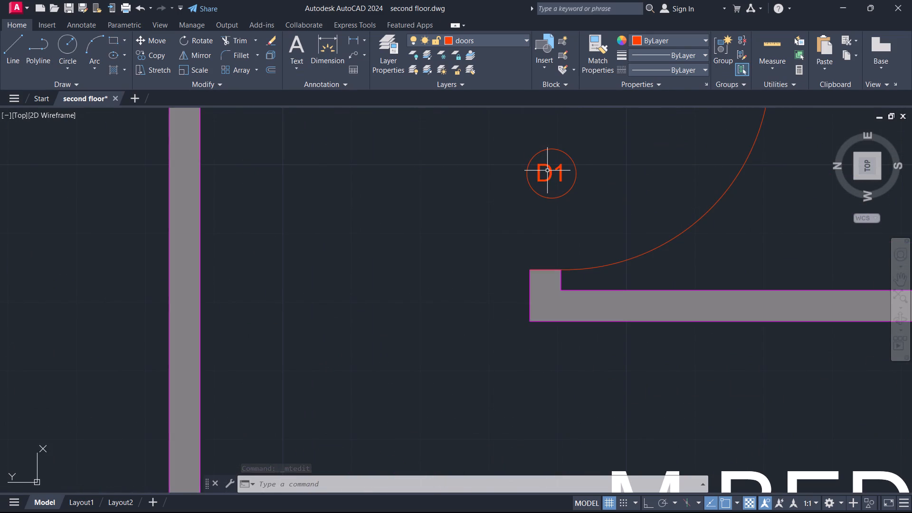
double_click(551, 170)
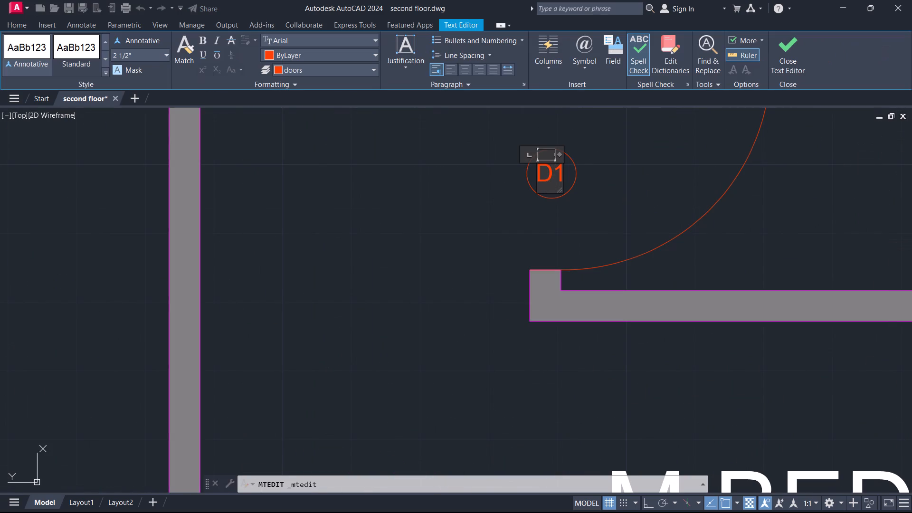
key(Right)
key(BackSpace)
key(3)
click(476, 192)
Change the tag text at the utility room's door below the kitchen to D3.
scroll(487, 201, down, 2)
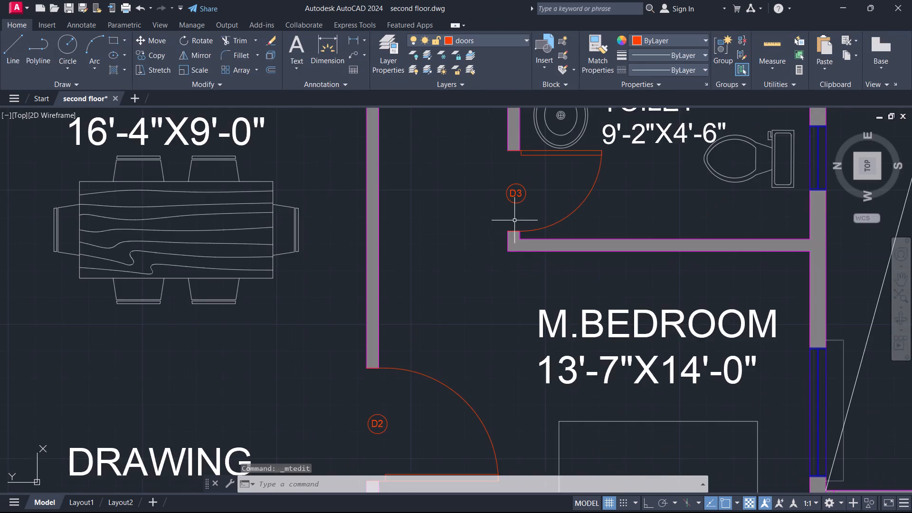
scroll(514, 220, down, 2)
middle_drag(557, 150, 530, 257)
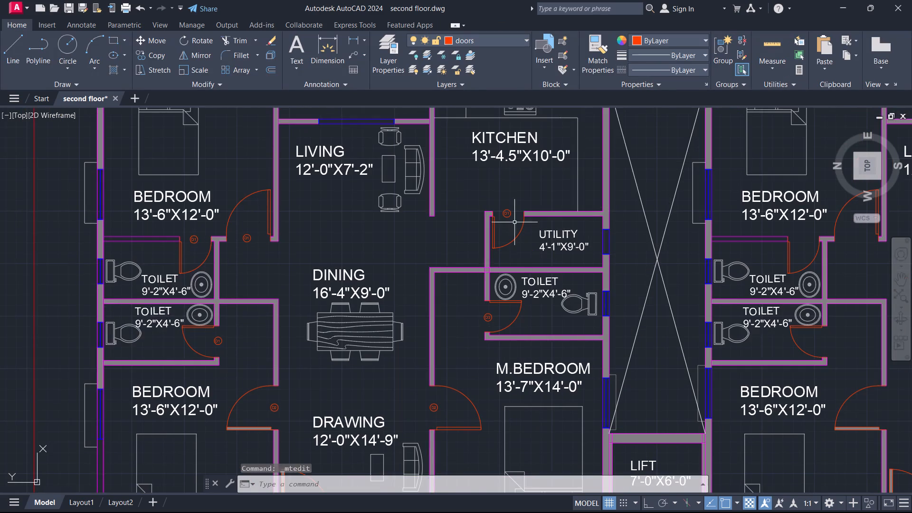
scroll(513, 211, up, 7)
click(338, 242)
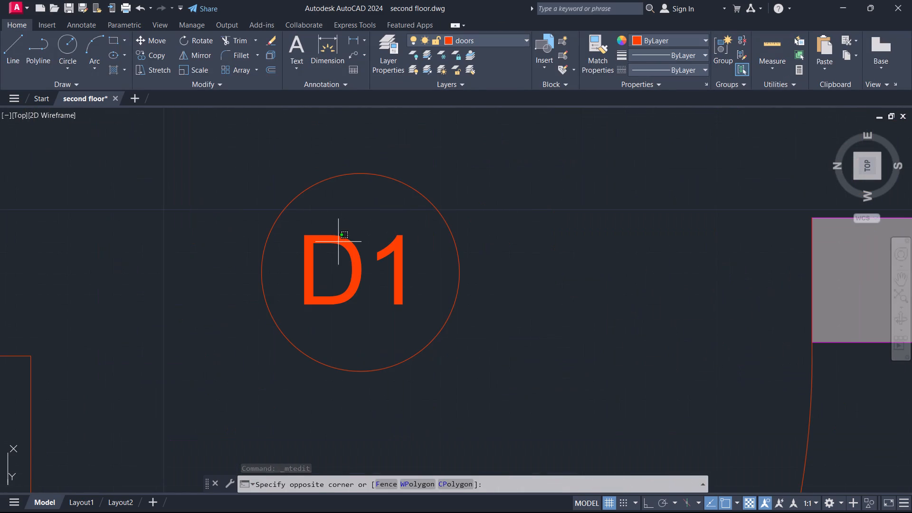
double_click(325, 244)
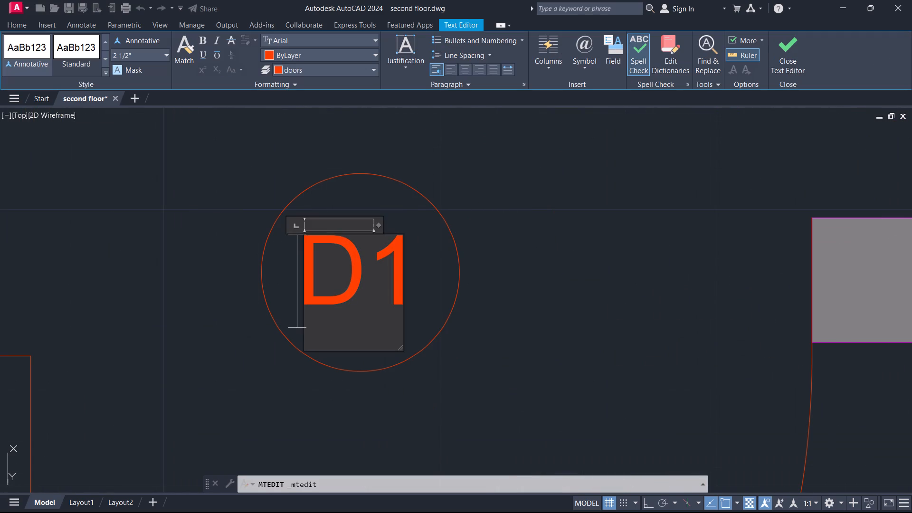
key(Right)
key(Right)
key(BackSpace)
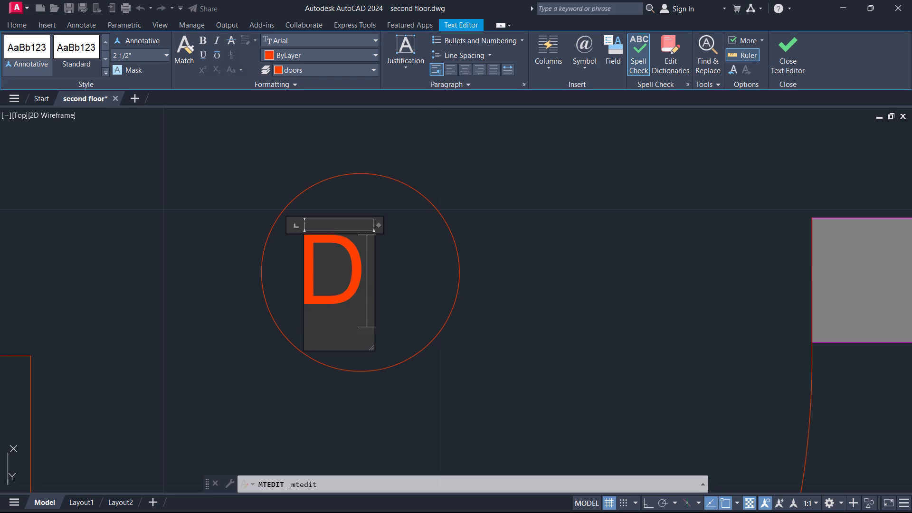
key(3)
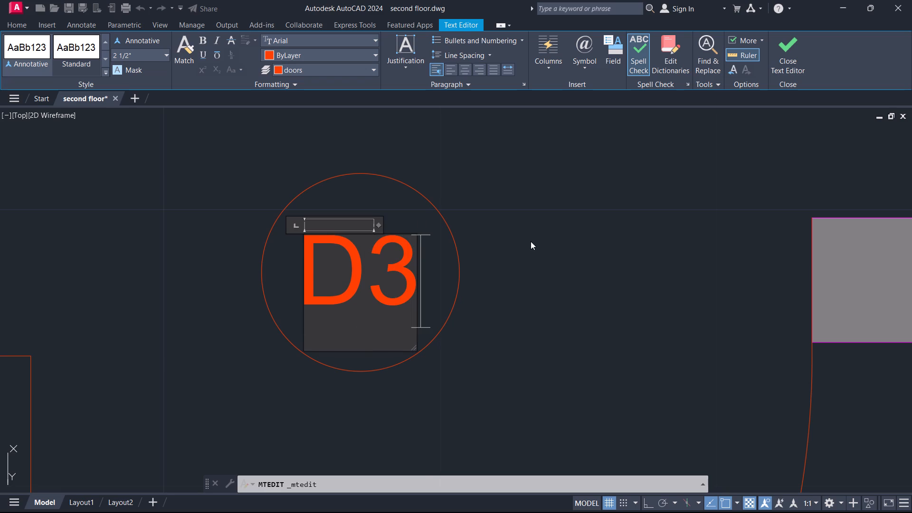
Change the tag text at the upper bedroom's door to D2.
scroll(533, 242, down, 7)
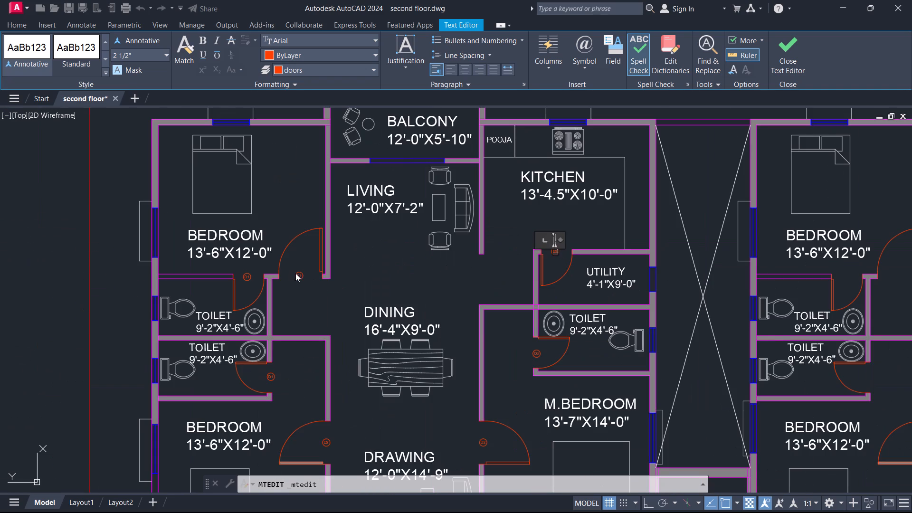
scroll(291, 275, up, 7)
double_click(420, 304)
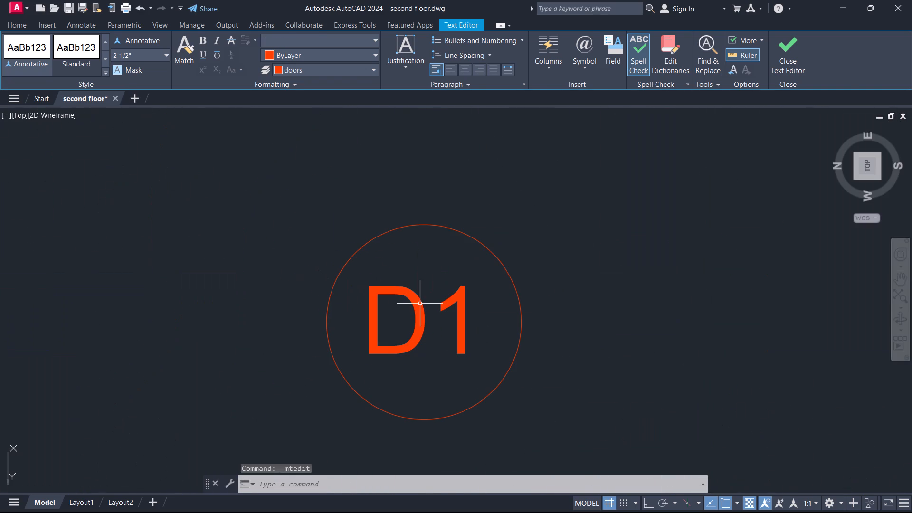
double_click(417, 306)
double_click(414, 308)
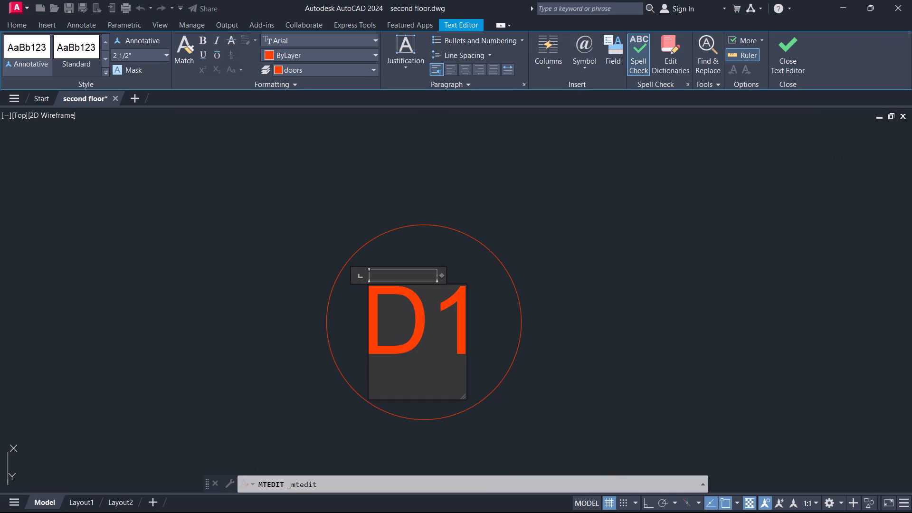
key(Right)
key(BackSpace)
key(2)
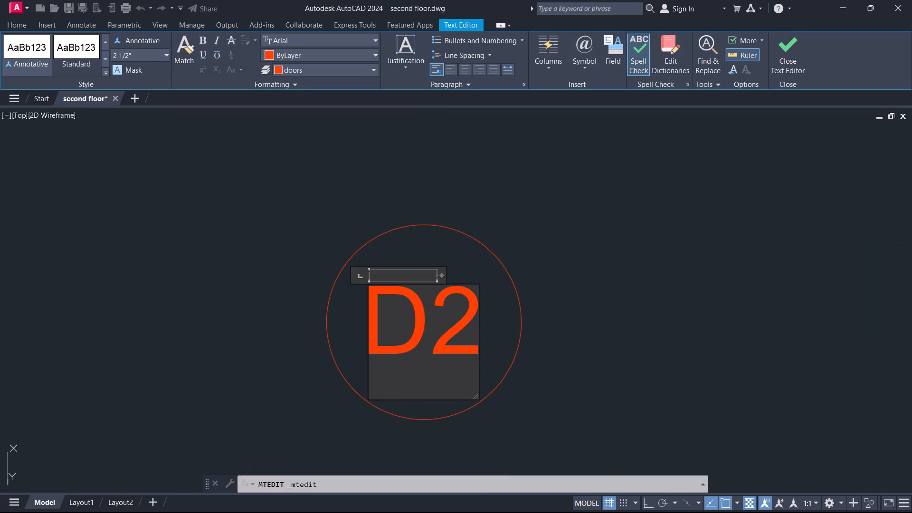
Change the tag text at the upper toilet's door, just below the upper bedroom, to D3.
scroll(603, 274, down, 4)
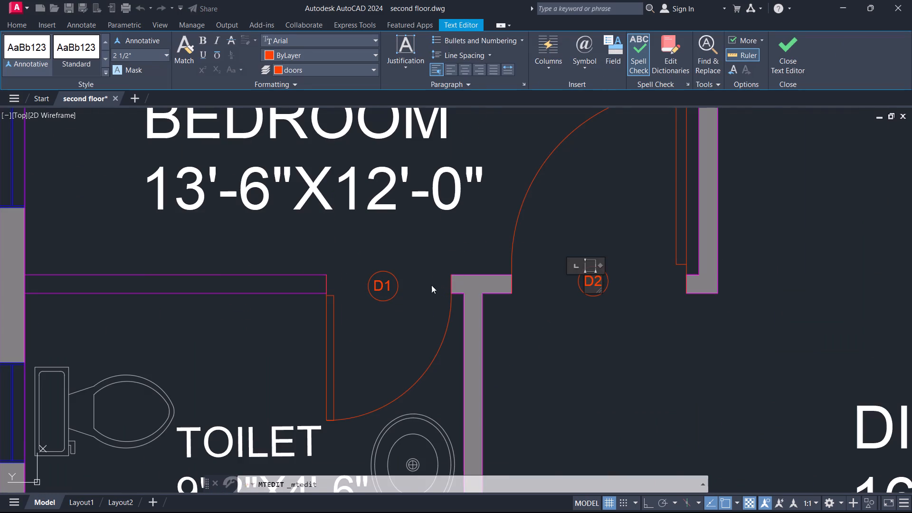
scroll(356, 285, up, 3)
double_click(454, 273)
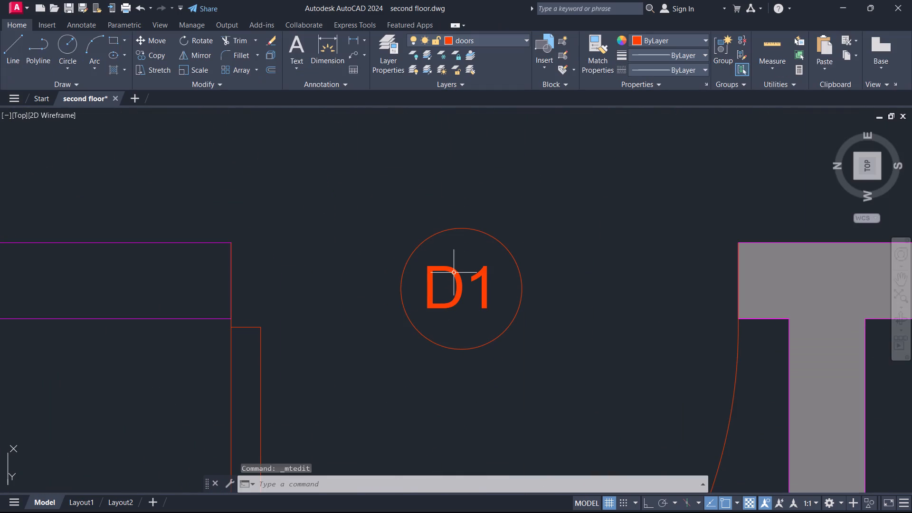
double_click(448, 272)
key(Right)
key(backslash)
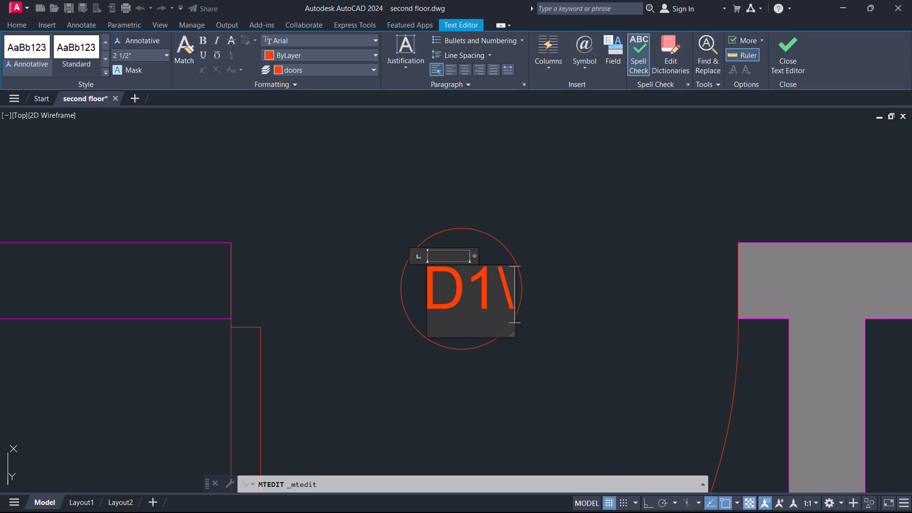
key(BackSpace)
key(BackSpace)
key(3)
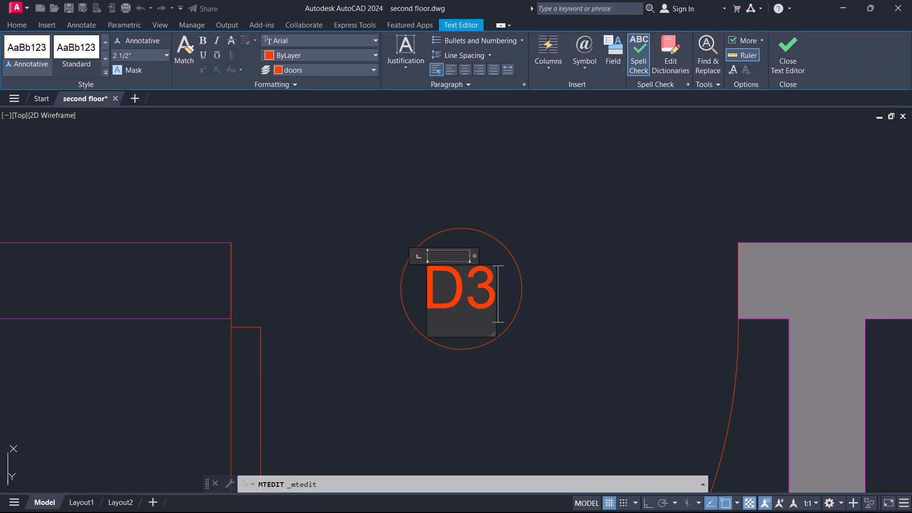
Change the tag text at the lower toilet's door to D3 and finish text editing.
scroll(486, 247, down, 4)
scroll(570, 351, down, 2)
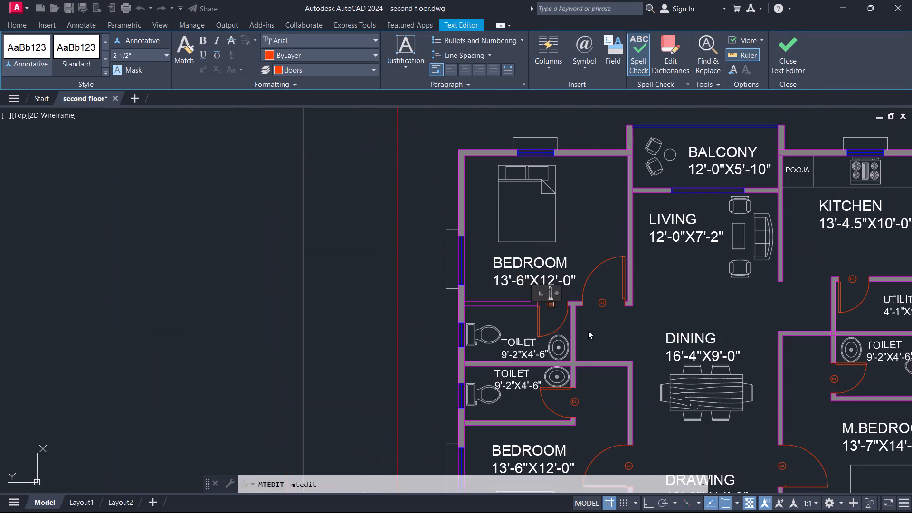
scroll(580, 406, up, 5)
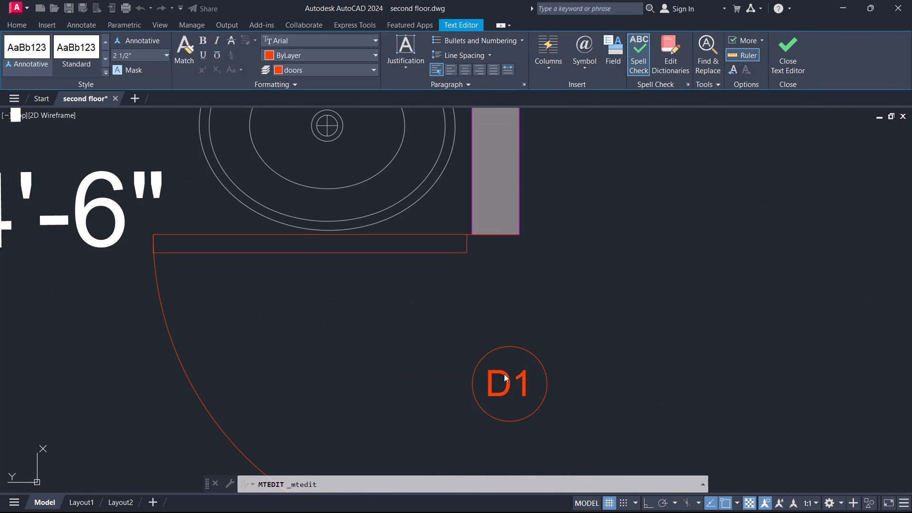
double_click(504, 374)
double_click(505, 373)
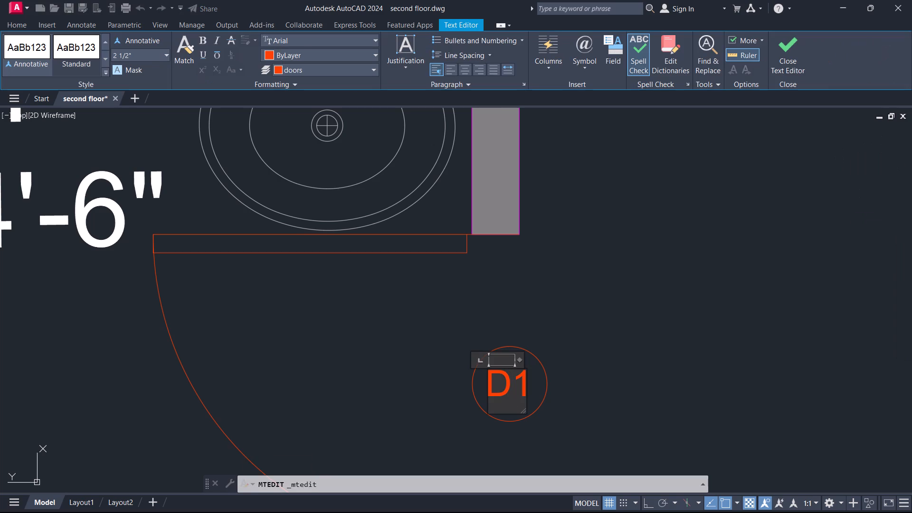
key(Right)
key(BackSpace)
key(3)
scroll(510, 372, up, 1)
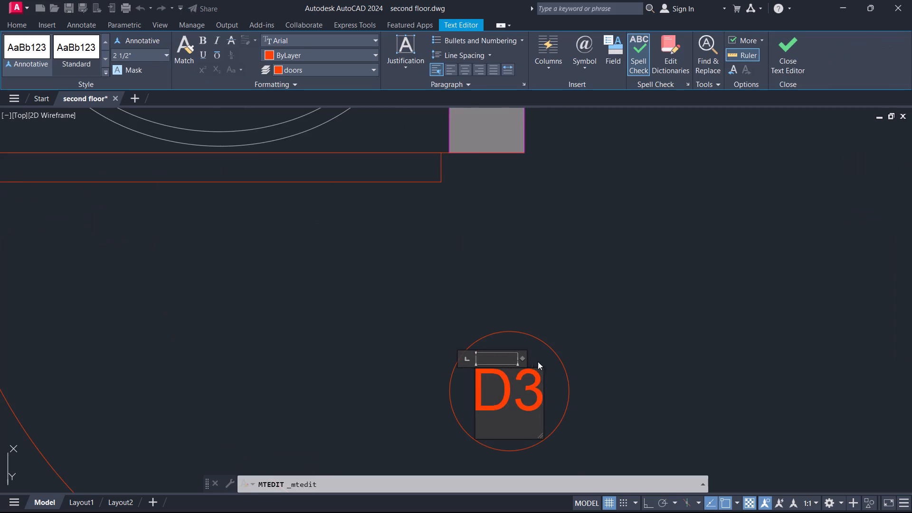
scroll(614, 306, down, 5)
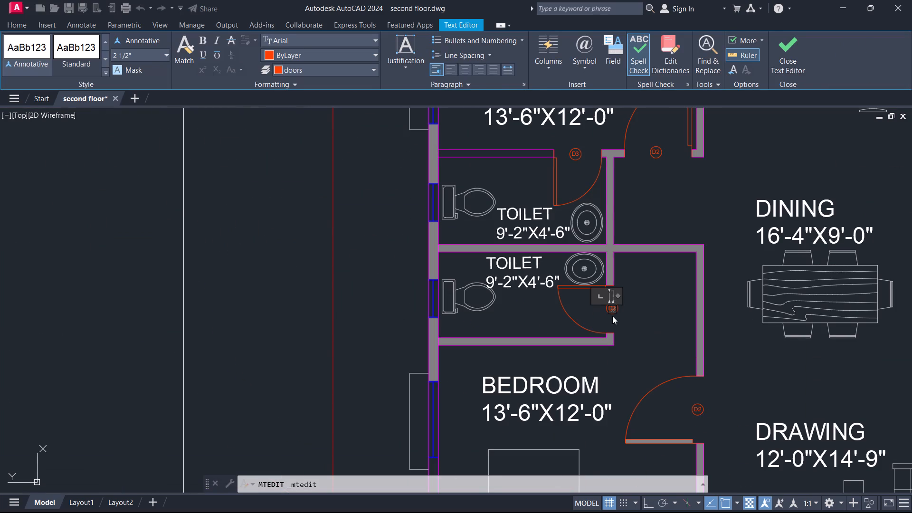
click(632, 323)
Look over the apartment's door tags and examine the utility room's door tag up close.
scroll(702, 353, down, 2)
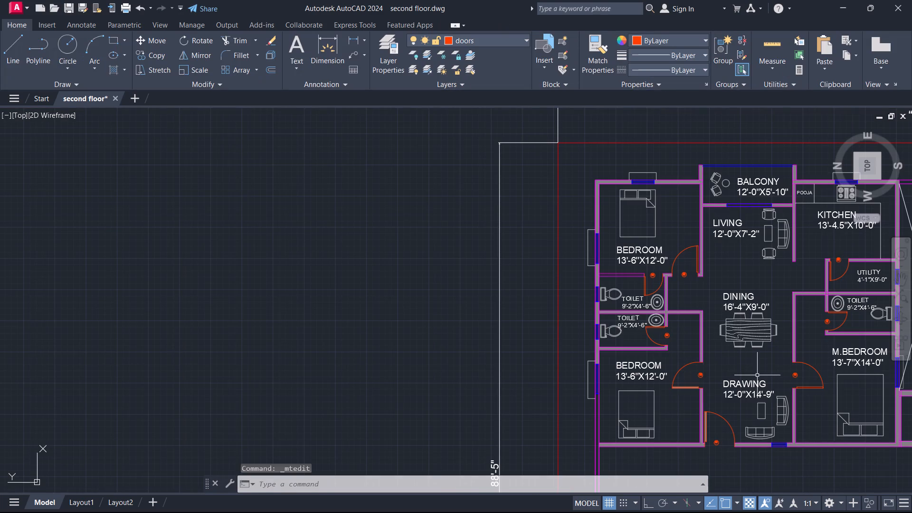
middle_drag(779, 369, 577, 317)
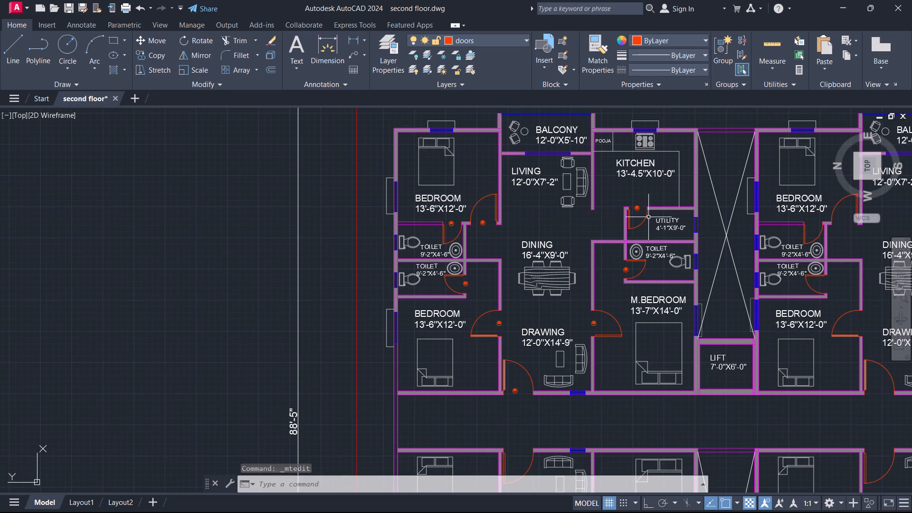
scroll(638, 214, up, 2)
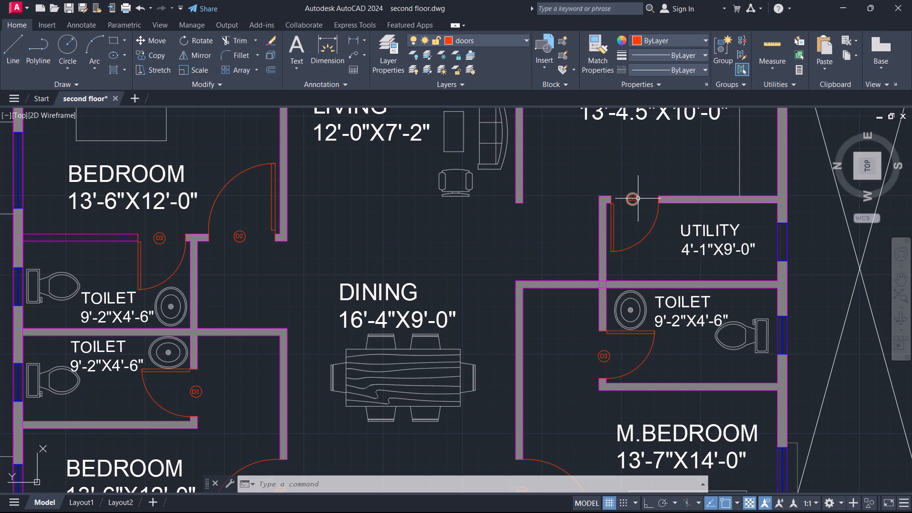
scroll(638, 199, up, 5)
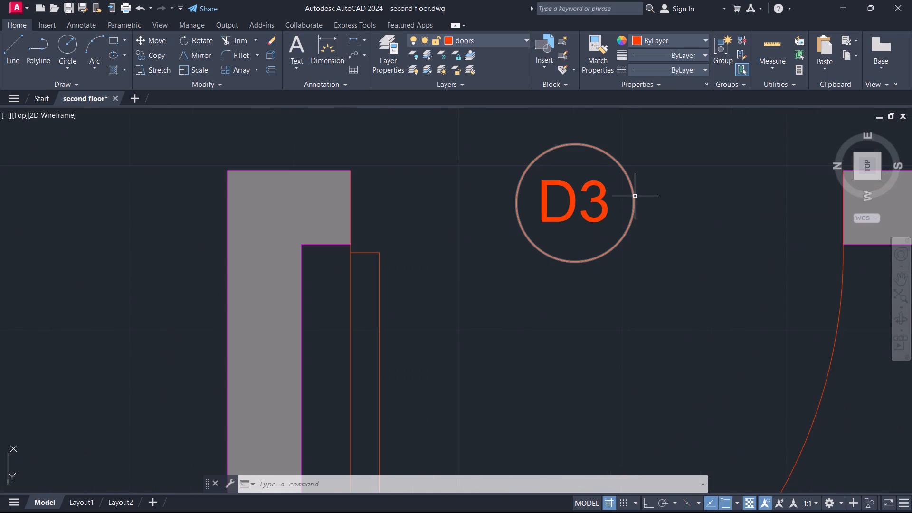
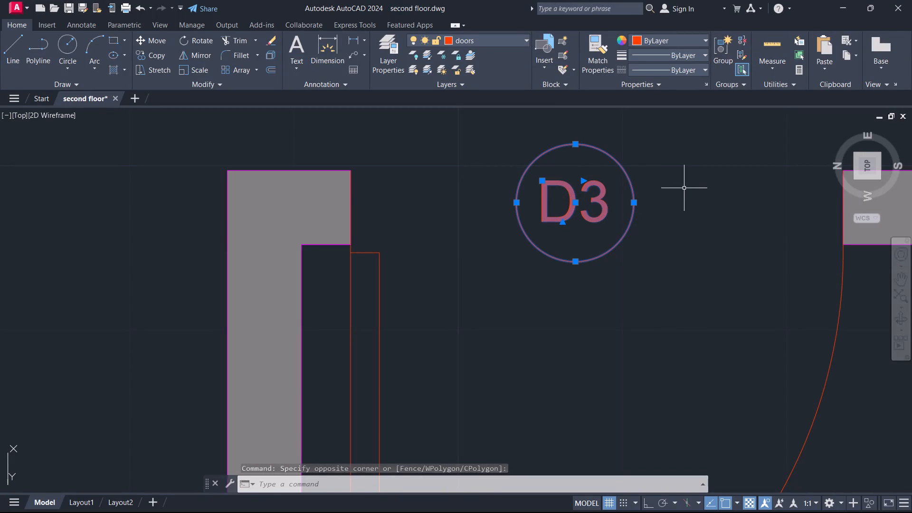
Copy the utility door's circled D3 tag to the outer side of the master toilet's and master bedroom's windows.
key(c)
key(o)
key(Return)
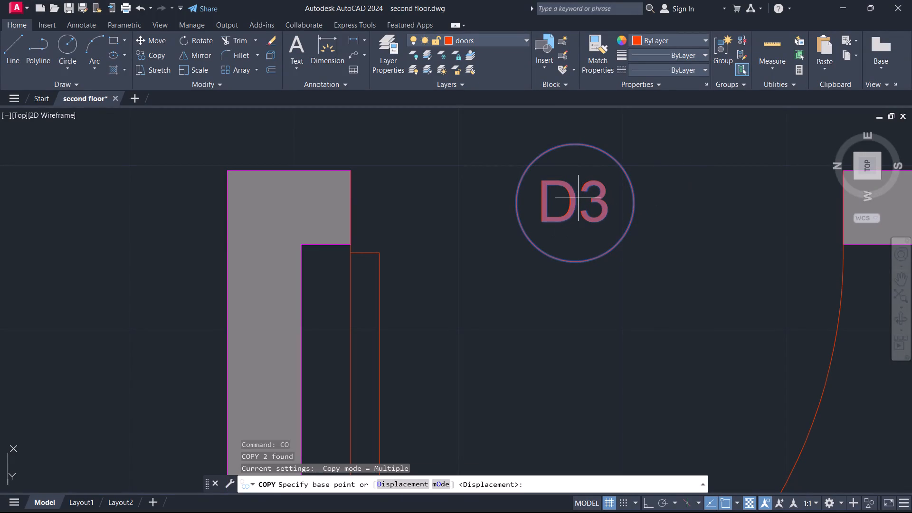
click(573, 199)
scroll(589, 279, down, 5)
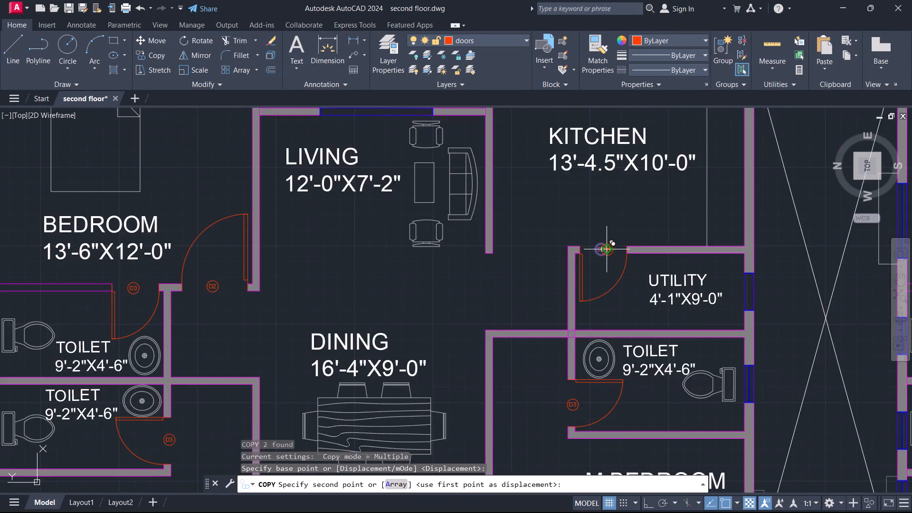
scroll(609, 252, down, 1)
scroll(713, 276, up, 2)
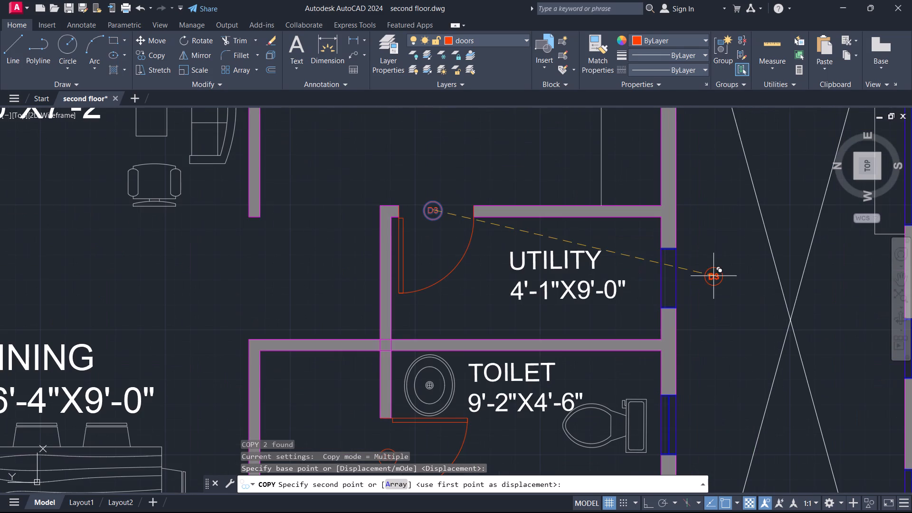
middle_drag(692, 423, 630, 156)
click(630, 152)
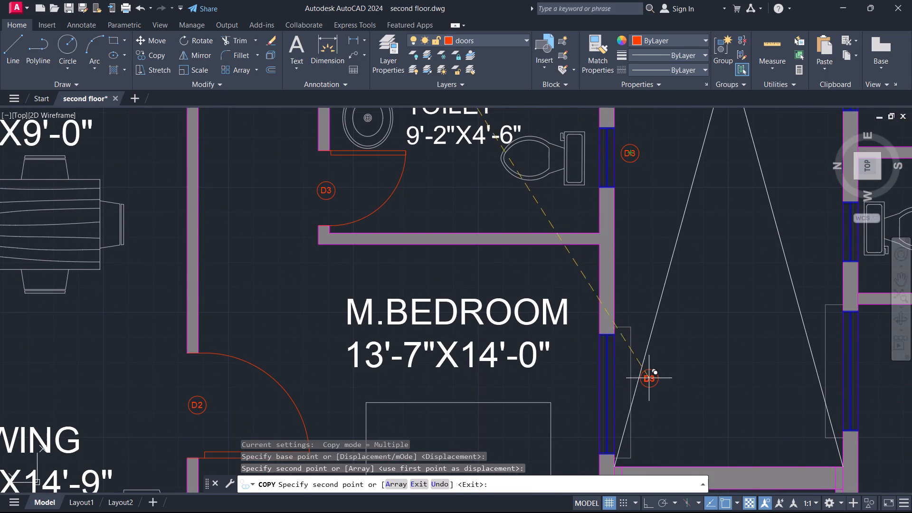
scroll(645, 393, up, 3)
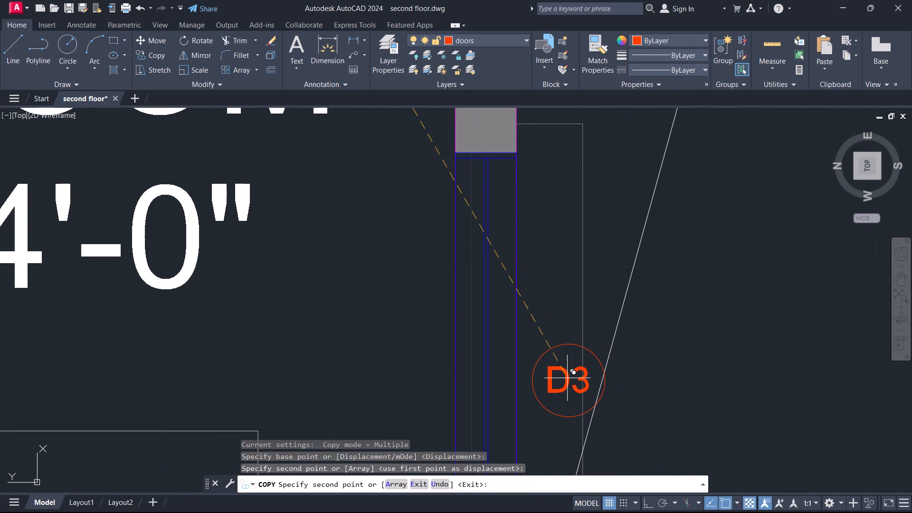
click(567, 378)
Place further copies of the D3 tag outside the drawing room's window and the lower bedroom's window.
scroll(684, 283, down, 3)
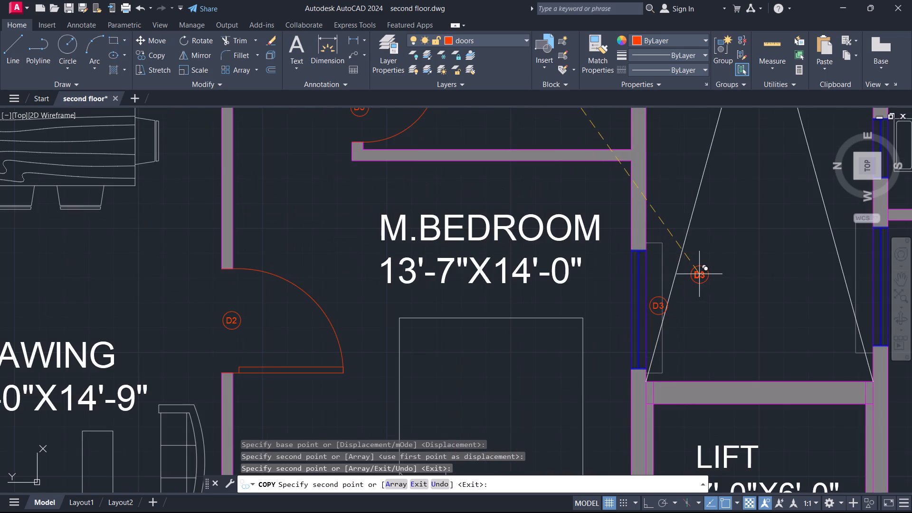
scroll(702, 272, down, 2)
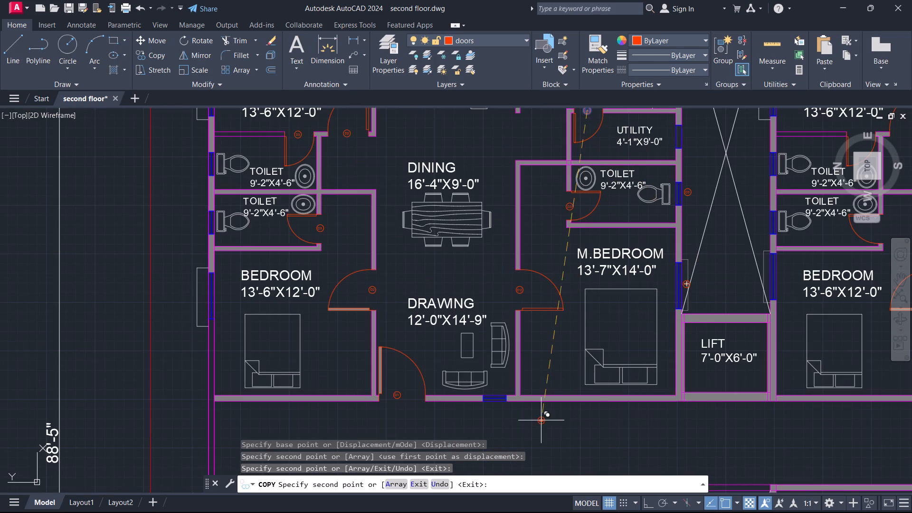
scroll(490, 421, up, 3)
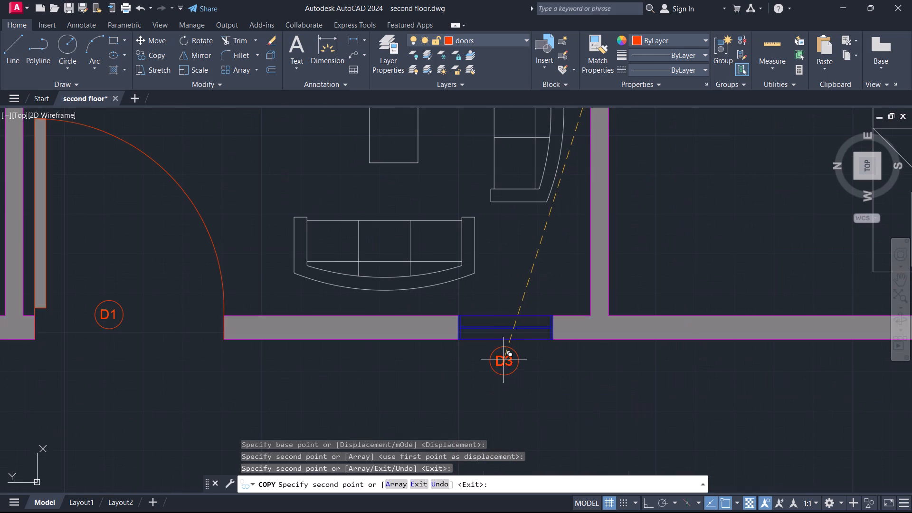
click(503, 357)
scroll(562, 377, down, 3)
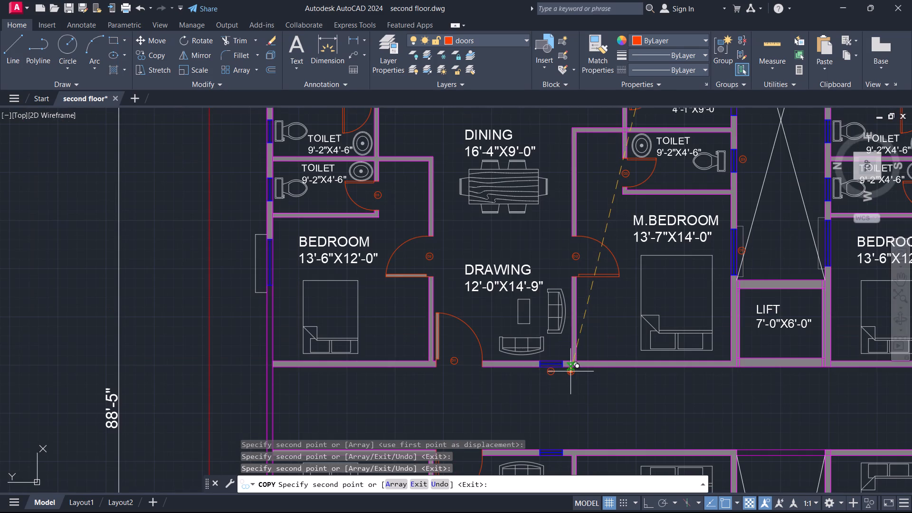
scroll(252, 257, up, 6)
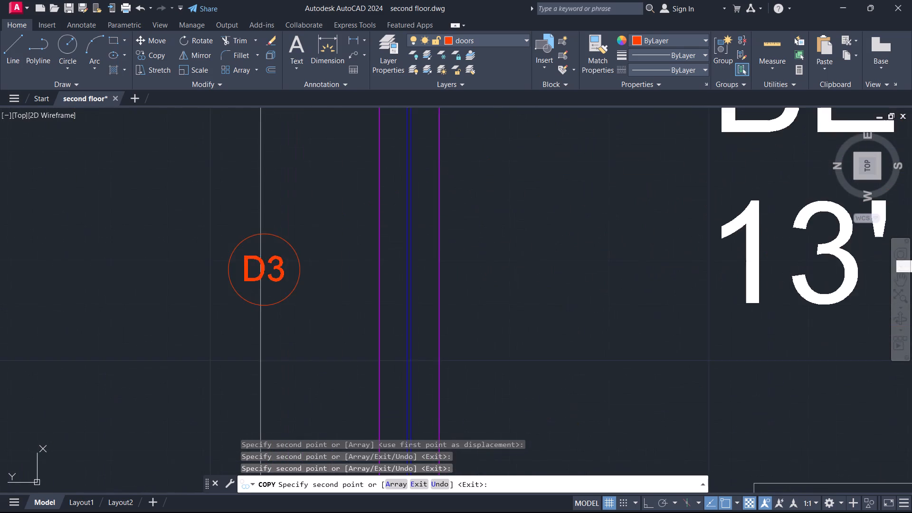
click(342, 278)
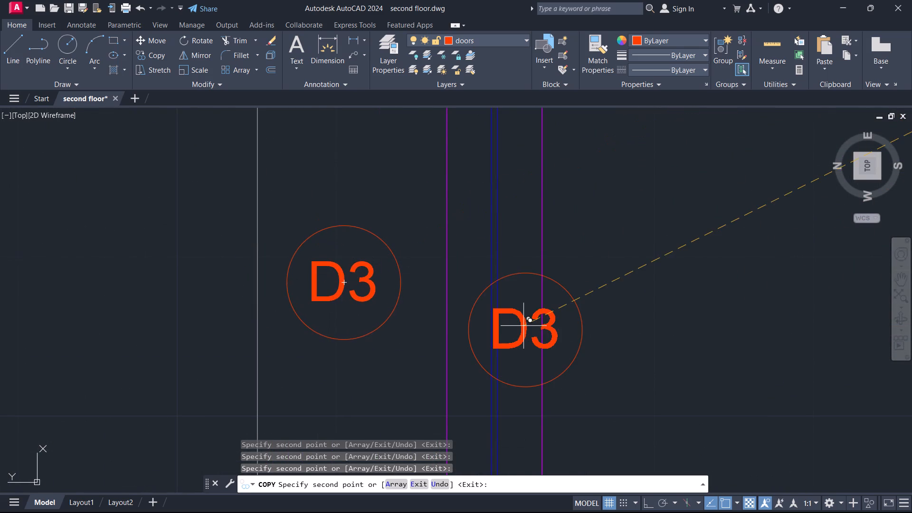
Place copies of the D3 tag outside the windows of the lower and upper toilets between the two bedrooms.
scroll(588, 288, down, 5)
scroll(576, 168, up, 3)
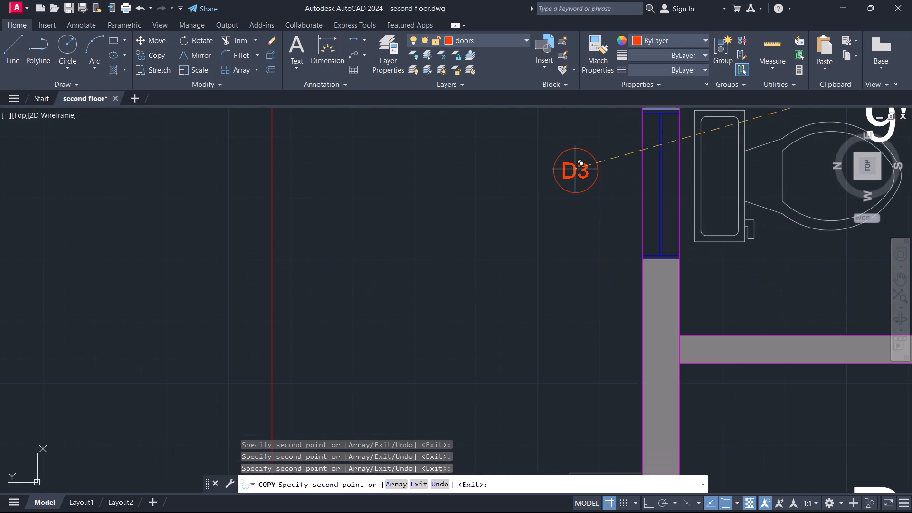
click(592, 189)
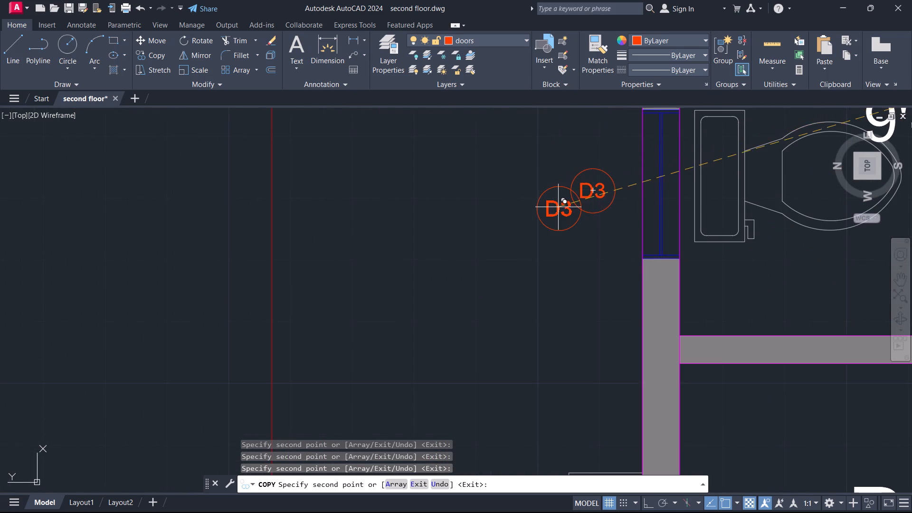
scroll(537, 211, down, 3)
middle_drag(550, 153, 418, 313)
middle_click(416, 315)
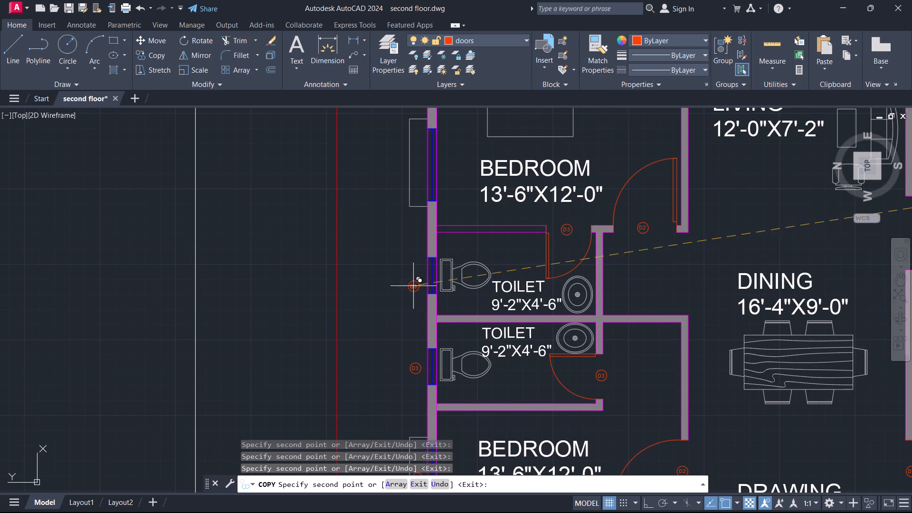
click(413, 277)
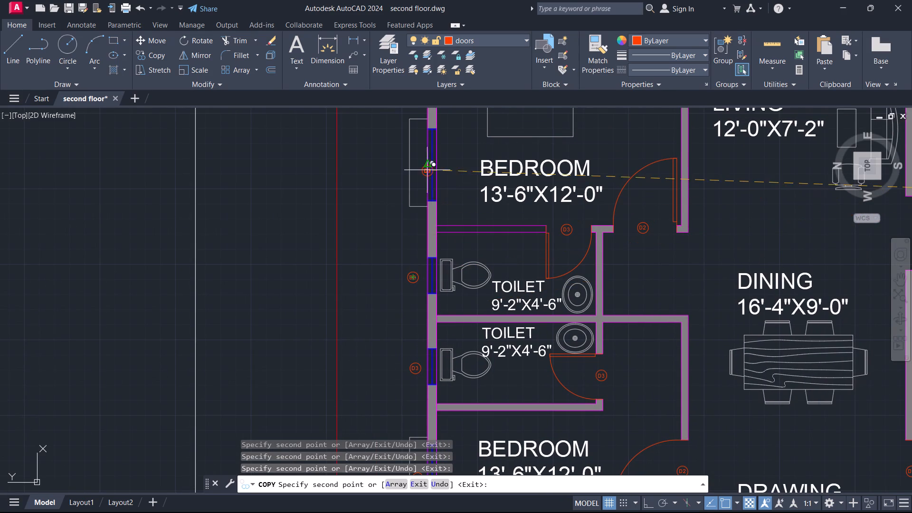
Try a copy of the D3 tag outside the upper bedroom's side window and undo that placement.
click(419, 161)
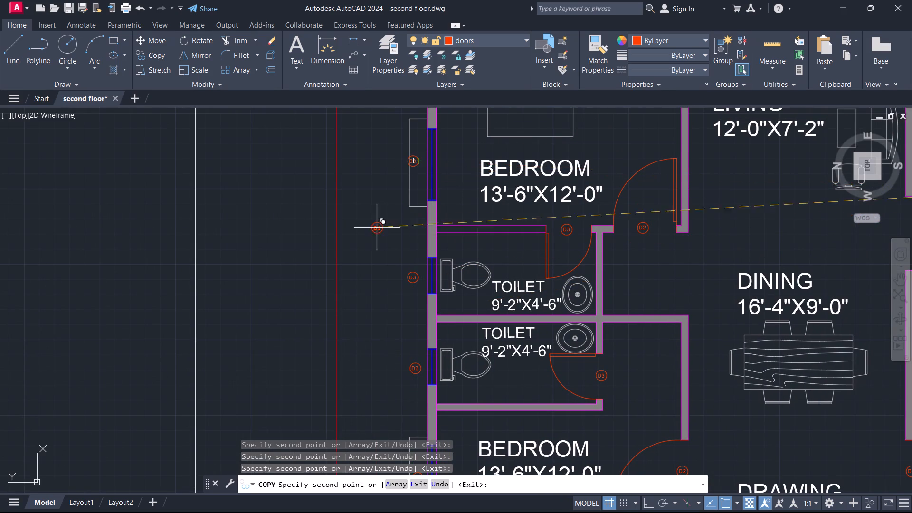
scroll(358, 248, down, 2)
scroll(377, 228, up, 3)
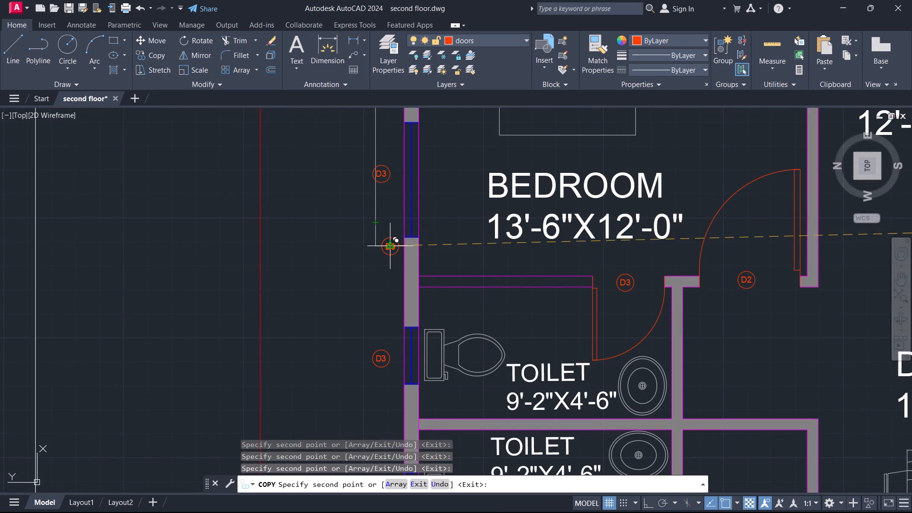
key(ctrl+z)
Place copies of the D3 tag outside the upper bedroom's two windows, one on the side wall and one behind the bed.
scroll(421, 170, up, 4)
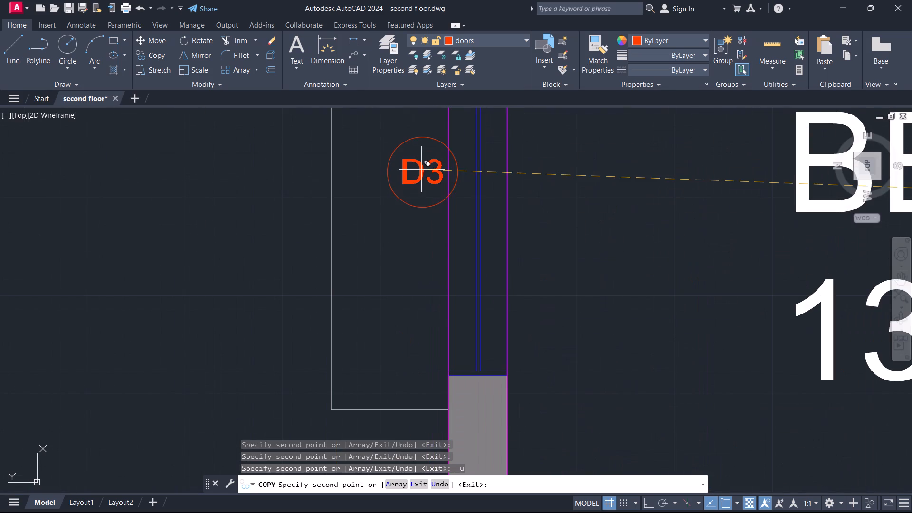
click(396, 175)
scroll(342, 264, down, 4)
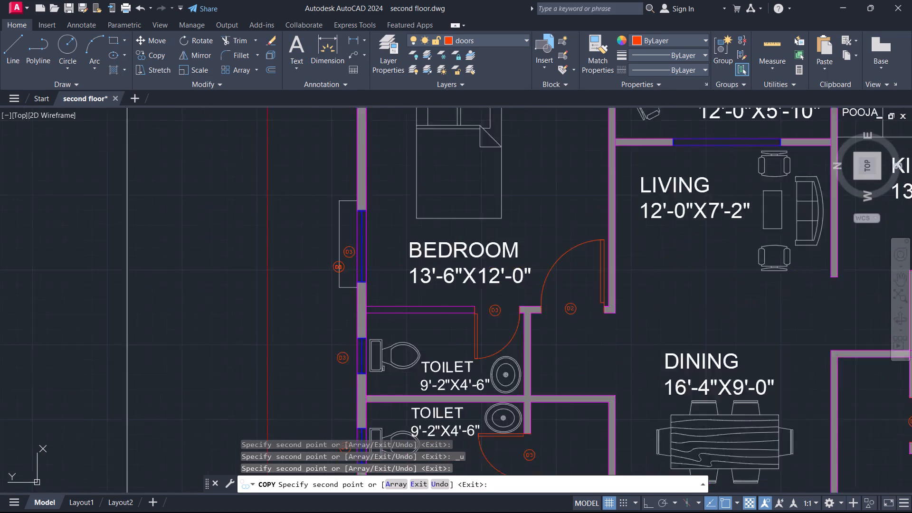
scroll(338, 266, down, 1)
scroll(428, 142, up, 6)
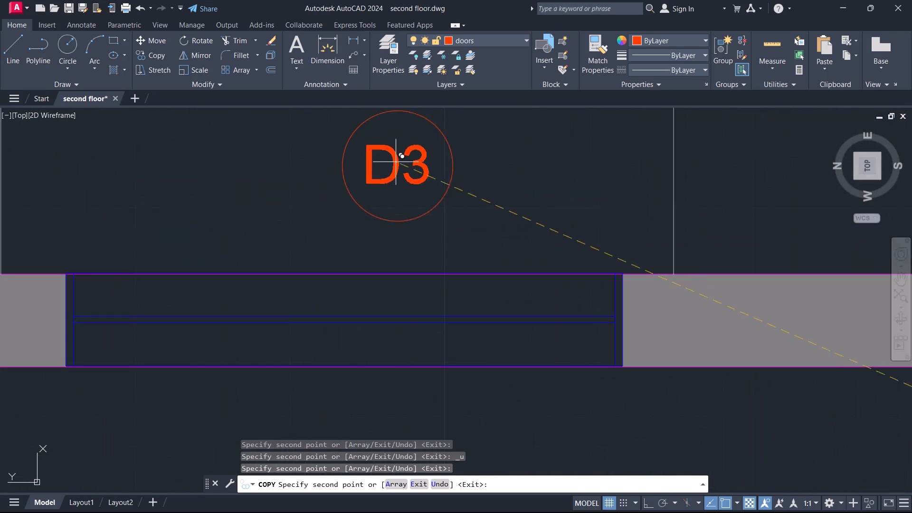
click(375, 184)
Place a copy of the D3 tag outside the kitchen window behind the stove and finish copying.
scroll(351, 220, down, 5)
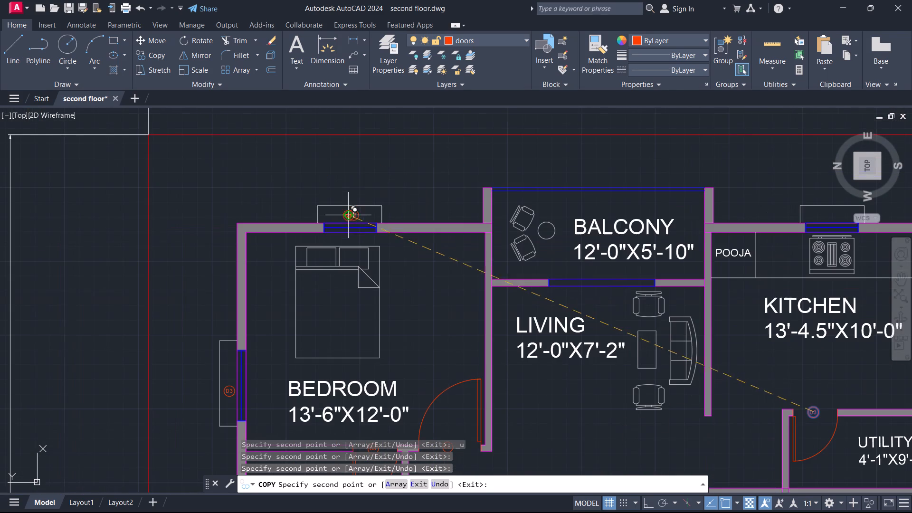
middle_drag(784, 251, 490, 238)
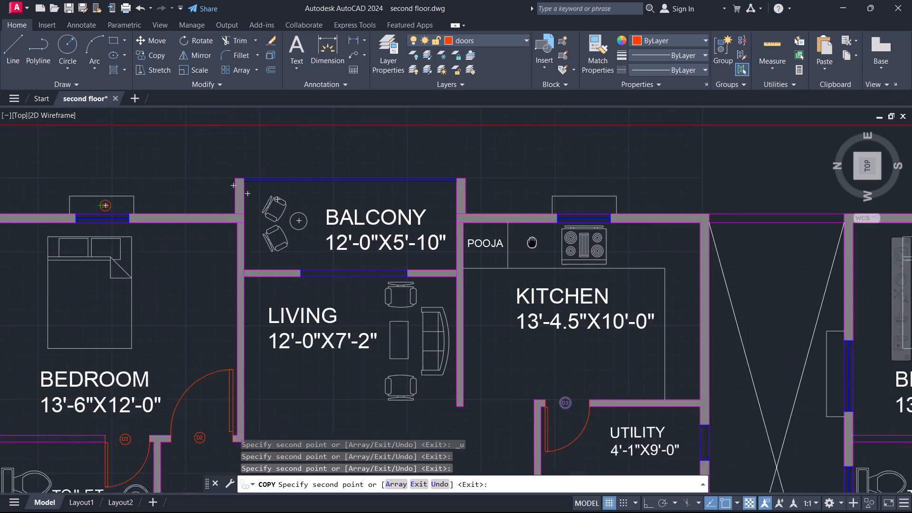
middle_drag(490, 238, 456, 237)
scroll(498, 203, up, 3)
click(507, 200)
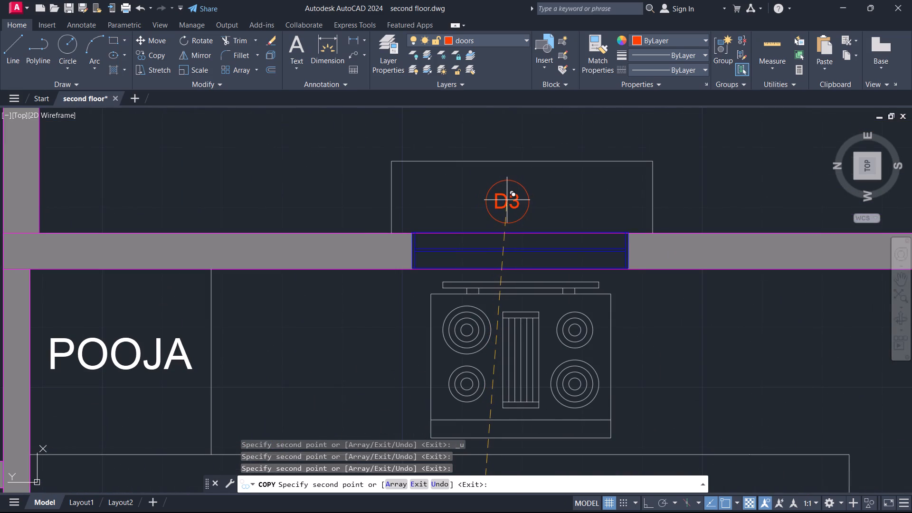
scroll(515, 192, down, 1)
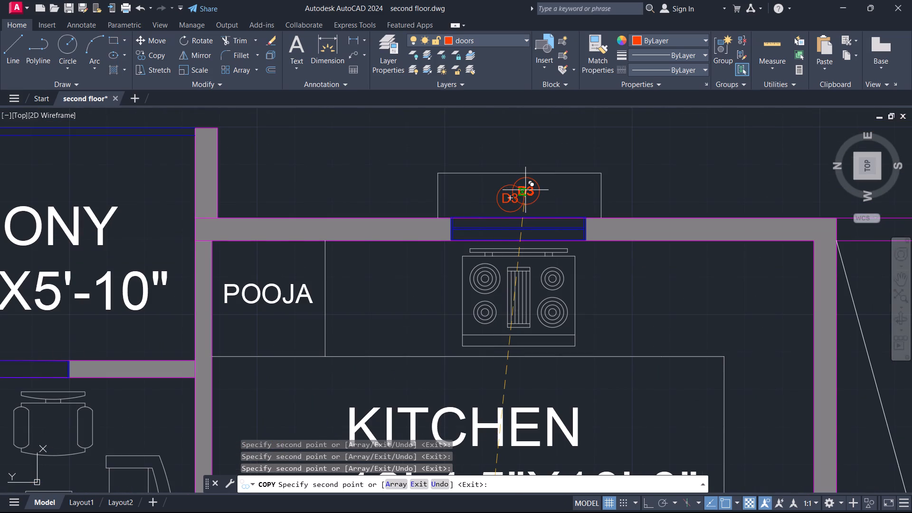
scroll(565, 155, down, 3)
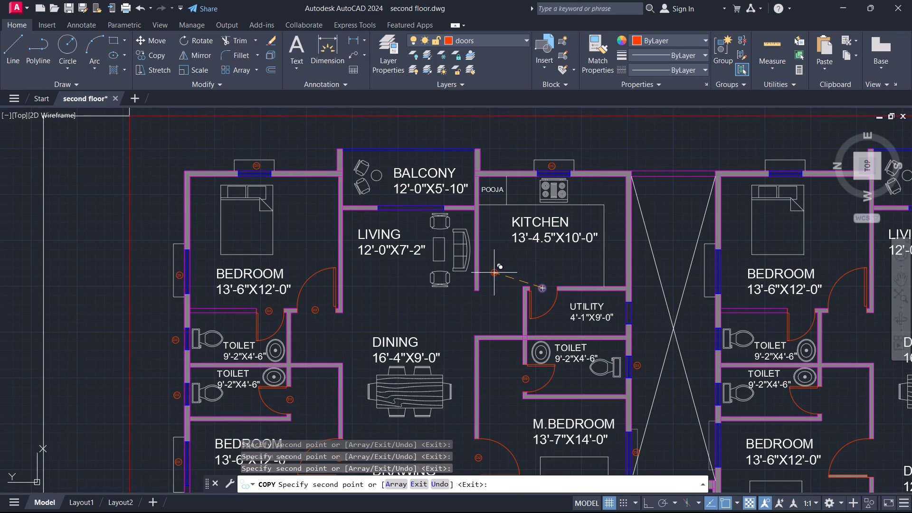
key(Escape)
Change the tag text at the drawing room's window to V.
scroll(494, 248, down, 1)
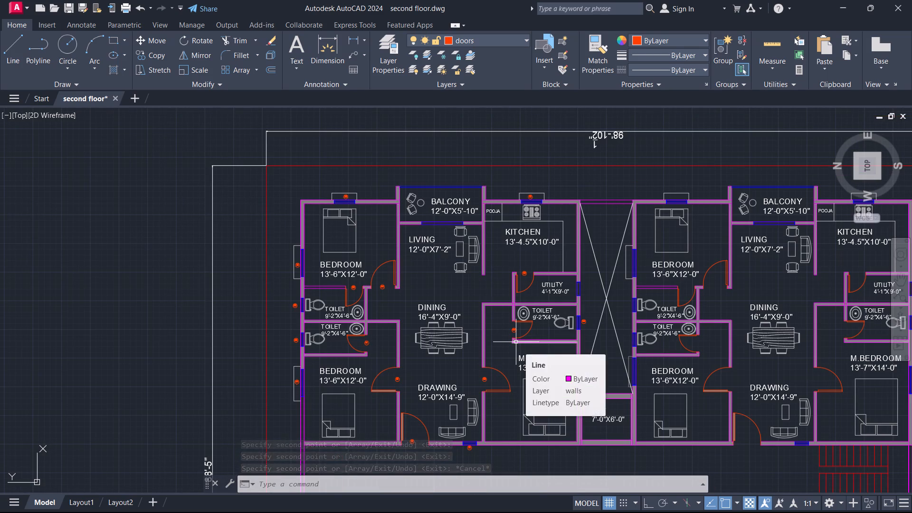
scroll(545, 318, down, 1)
scroll(490, 424, up, 3)
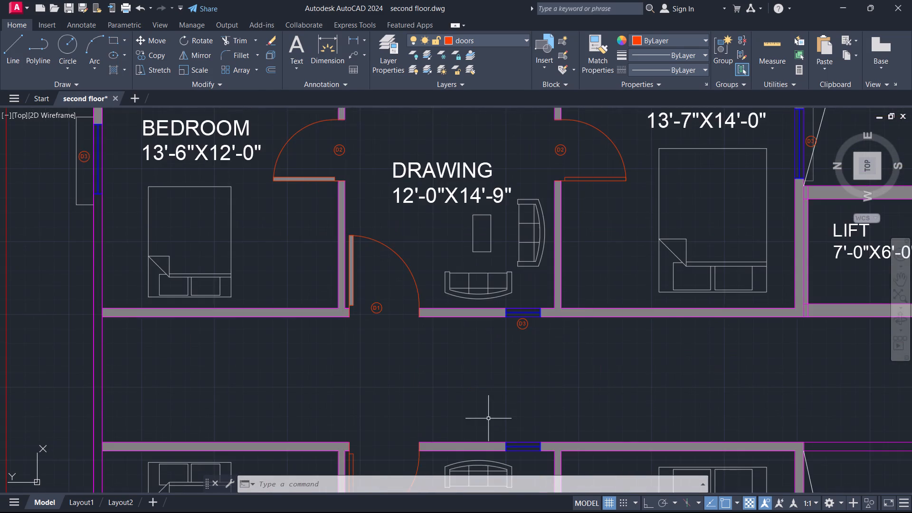
scroll(549, 326, up, 3)
double_click(456, 328)
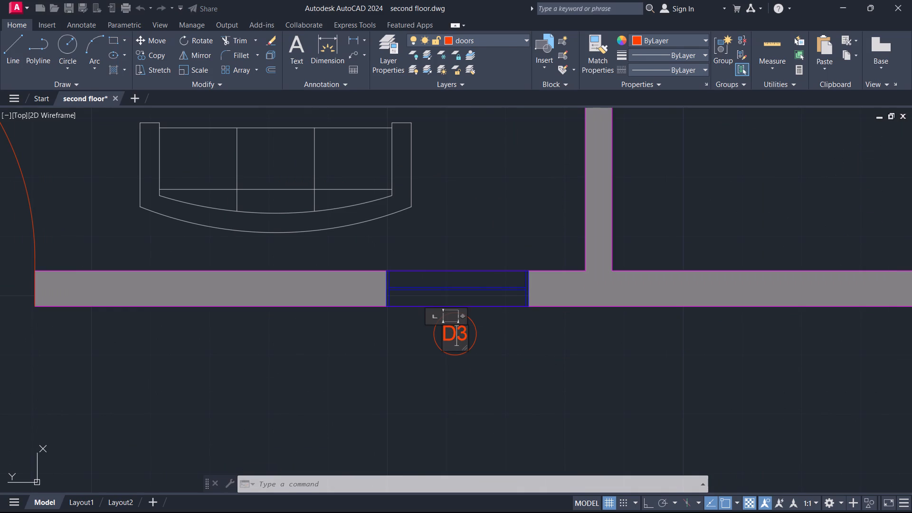
key(Right)
key(BackSpace)
key(BackSpace)
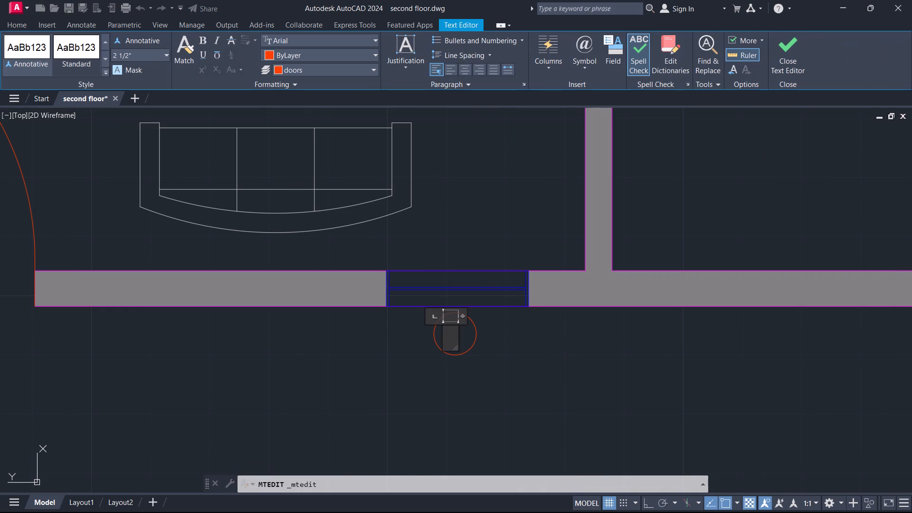
key(v)
click(501, 396)
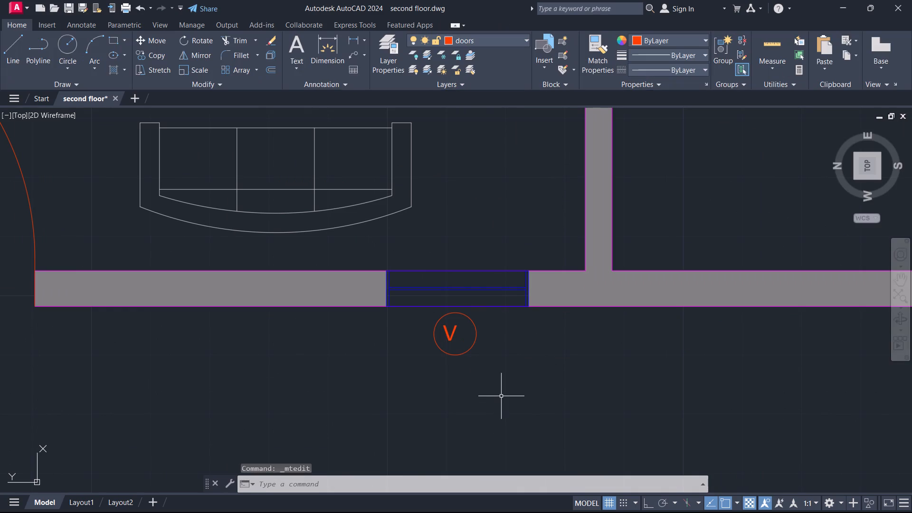
Change the D3 tag text outside the lower bedroom's side window to W1.
scroll(502, 396, down, 4)
scroll(203, 274, up, 2)
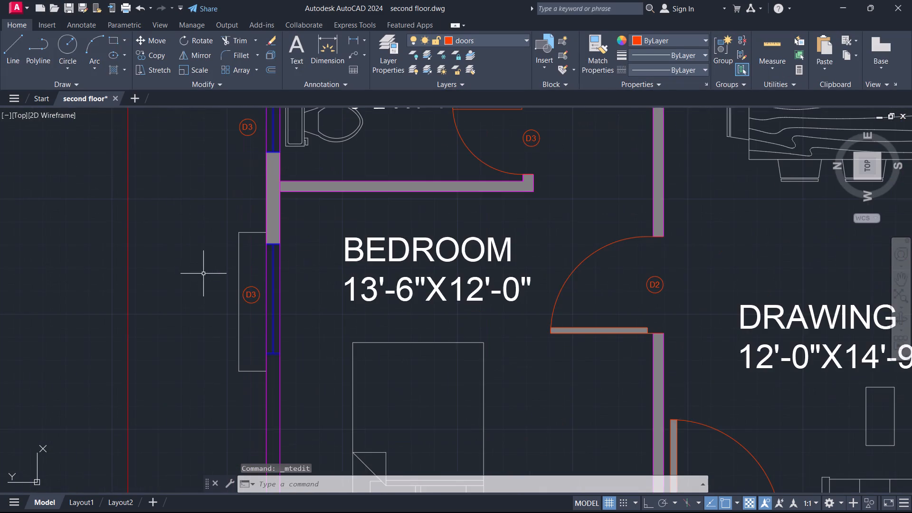
scroll(240, 275, up, 4)
scroll(334, 377, down, 3)
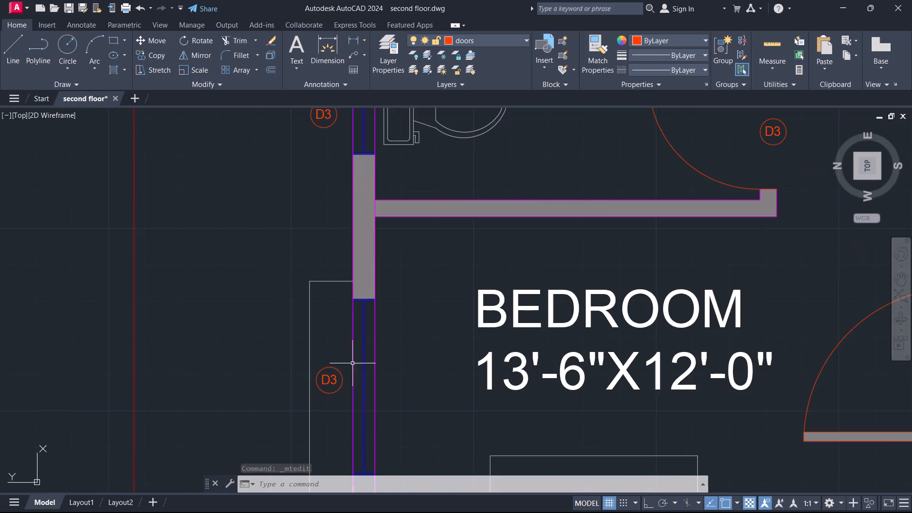
scroll(353, 363, down, 1)
scroll(399, 332, down, 2)
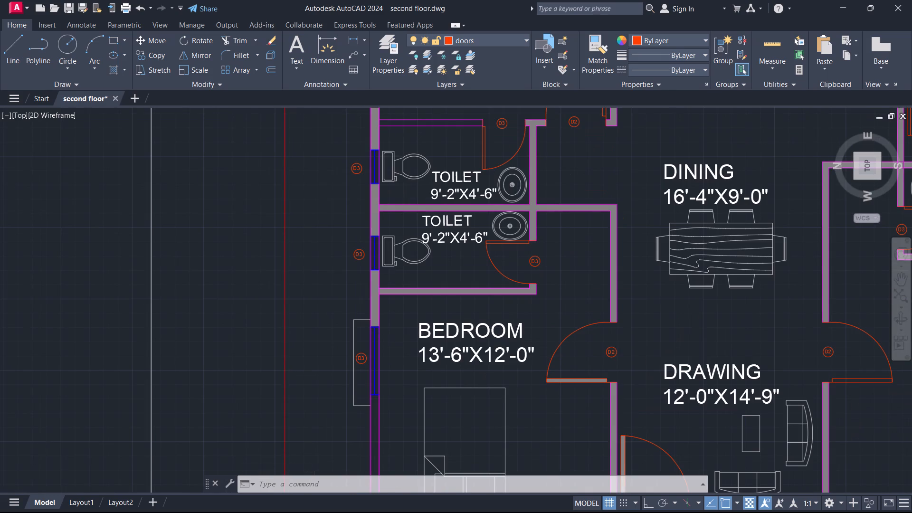
scroll(371, 357, up, 6)
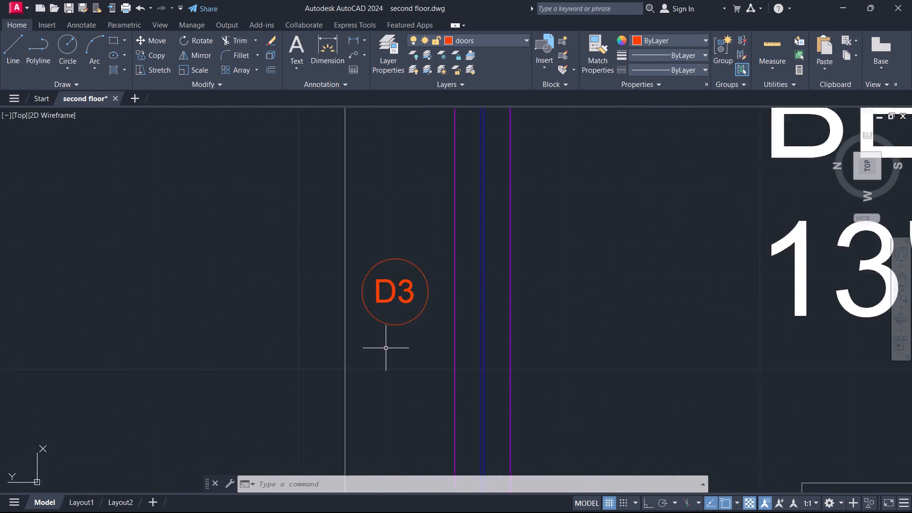
scroll(387, 347, up, 1)
double_click(403, 215)
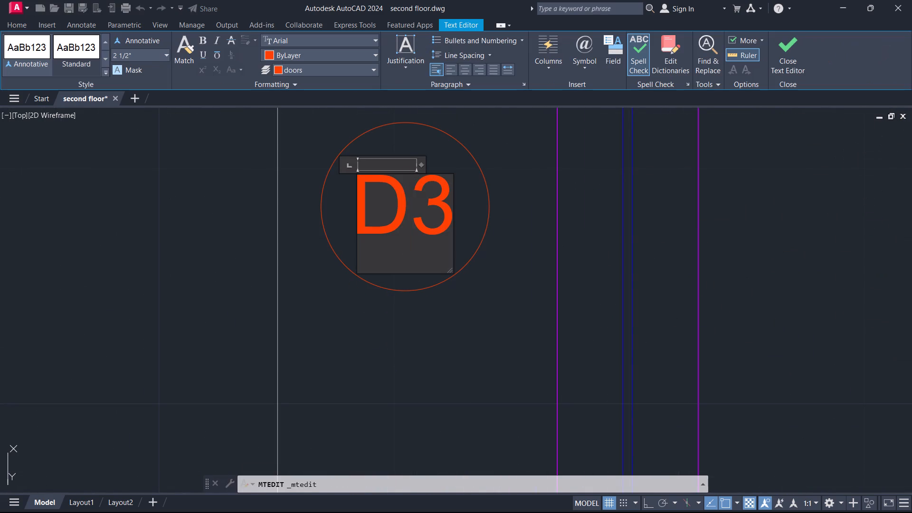
key(Right)
key(Right)
key(BackSpace)
key(BackSpace)
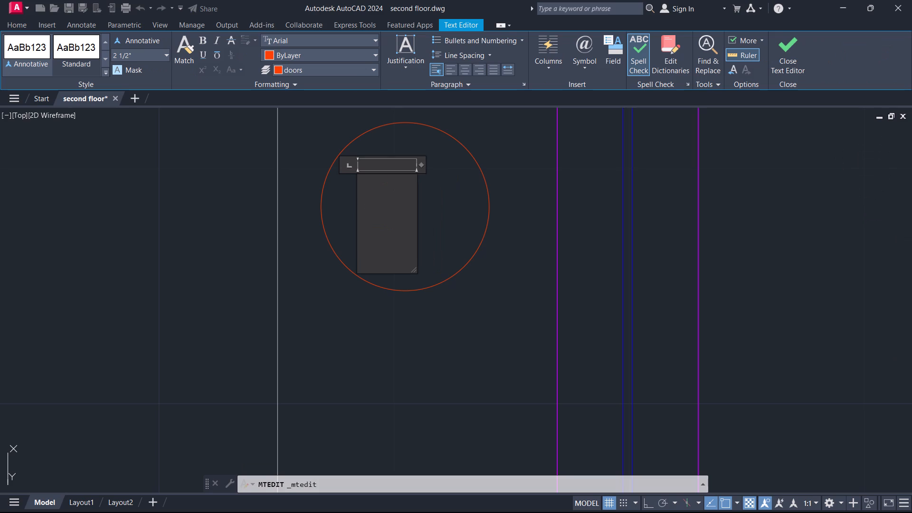
text(W1)
click(385, 305)
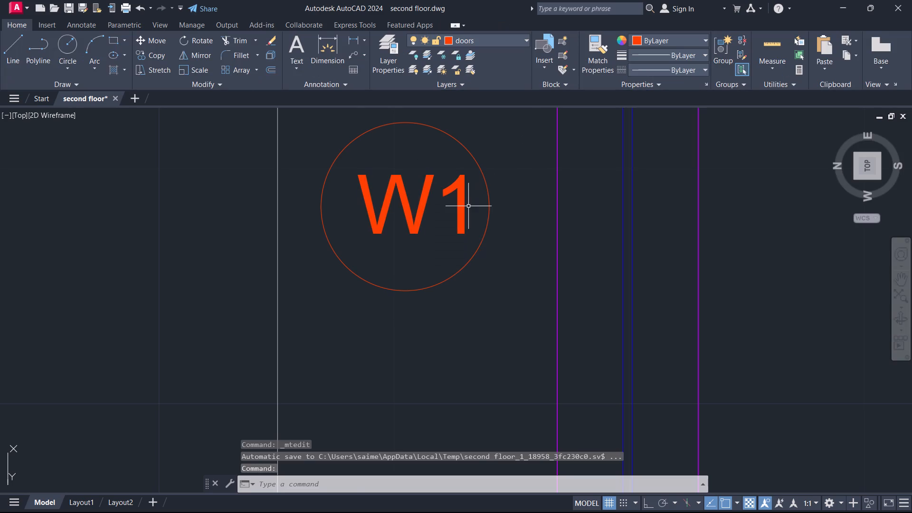
Change the D3 tag text outside the window of the toilet adjoining the lower bedroom to V.
scroll(488, 279, down, 5)
middle_drag(465, 203, 371, 384)
scroll(348, 259, up, 4)
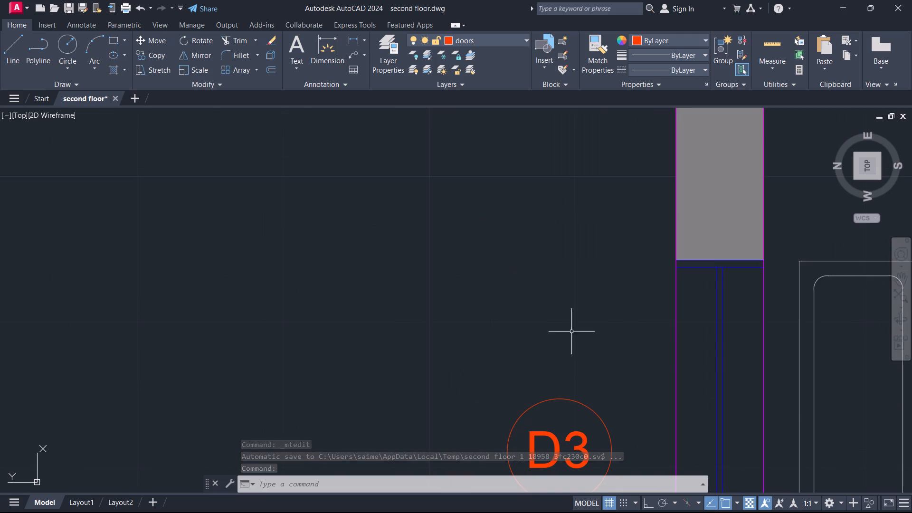
scroll(577, 317, down, 2)
scroll(575, 368, up, 2)
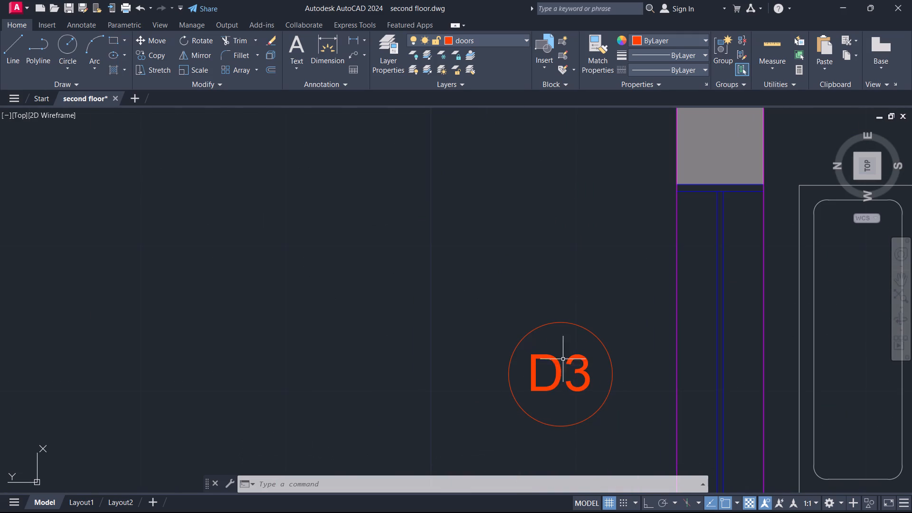
double_click(575, 359)
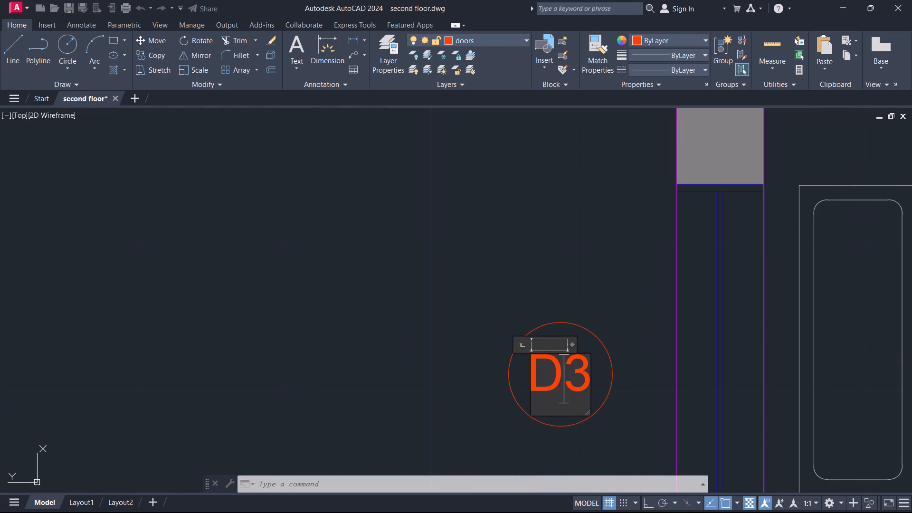
key(Right)
key(Right)
key(BackSpace)
key(BackSpace)
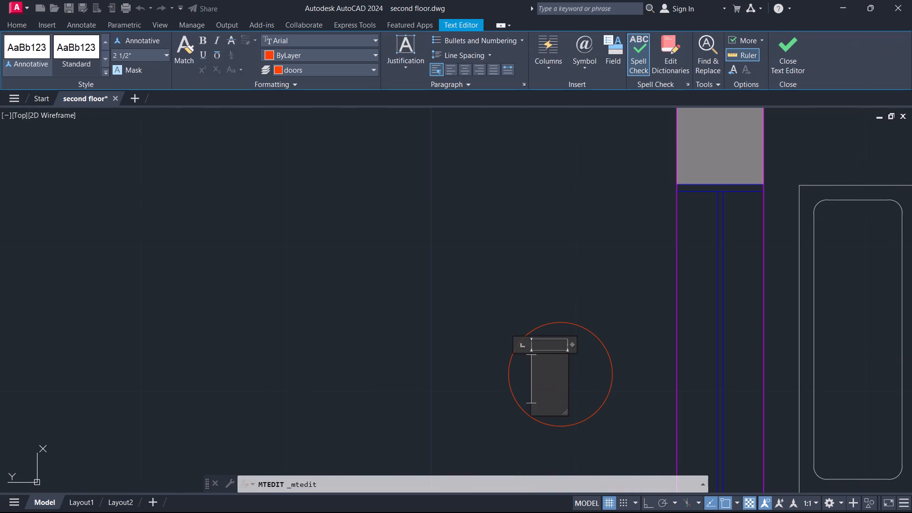
key(BackSpace)
key(v)
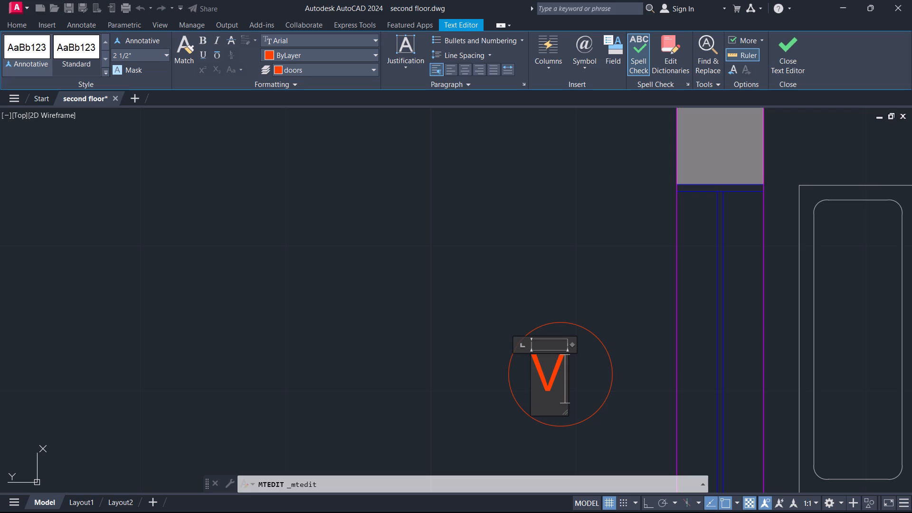
click(561, 263)
Change the D3 tag text outside the window of the toilet adjoining the upper bedroom to V.
scroll(567, 237, down, 3)
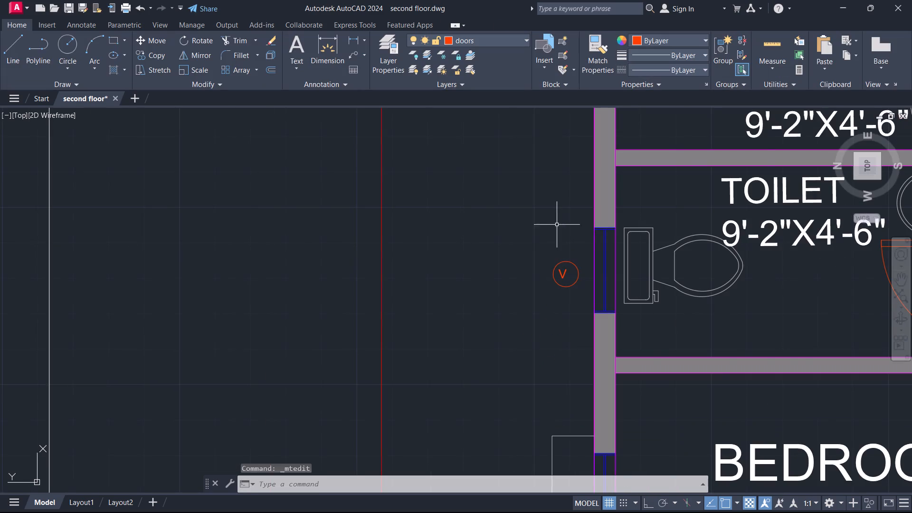
scroll(551, 217, down, 2)
scroll(558, 162, up, 3)
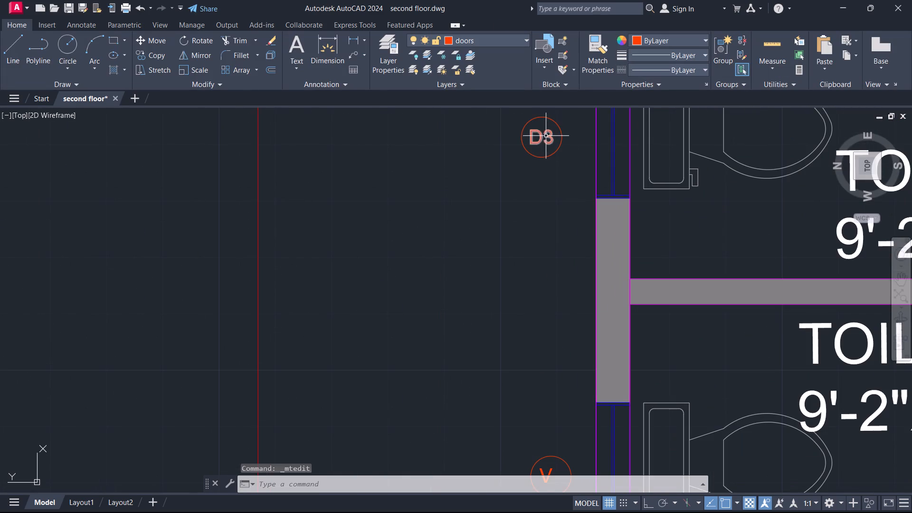
double_click(547, 135)
key(Right)
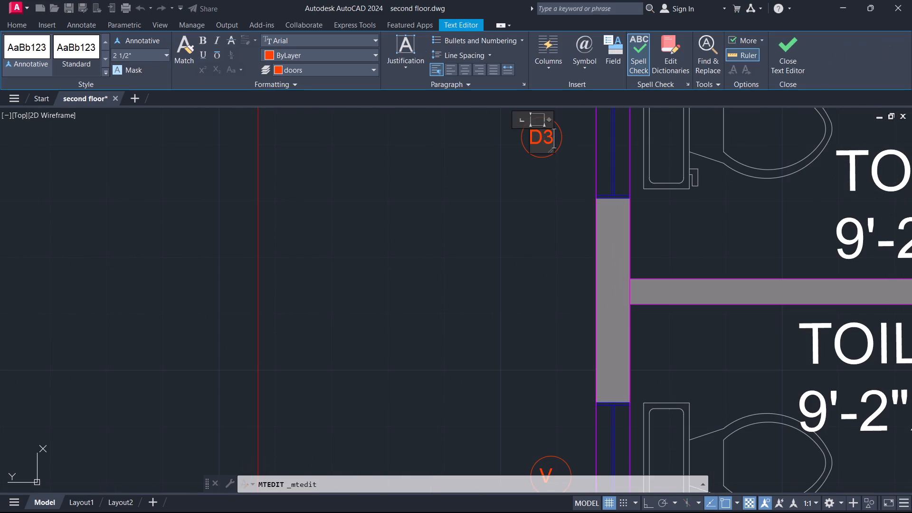
key(BackSpace)
key(BackSpace)
key(v)
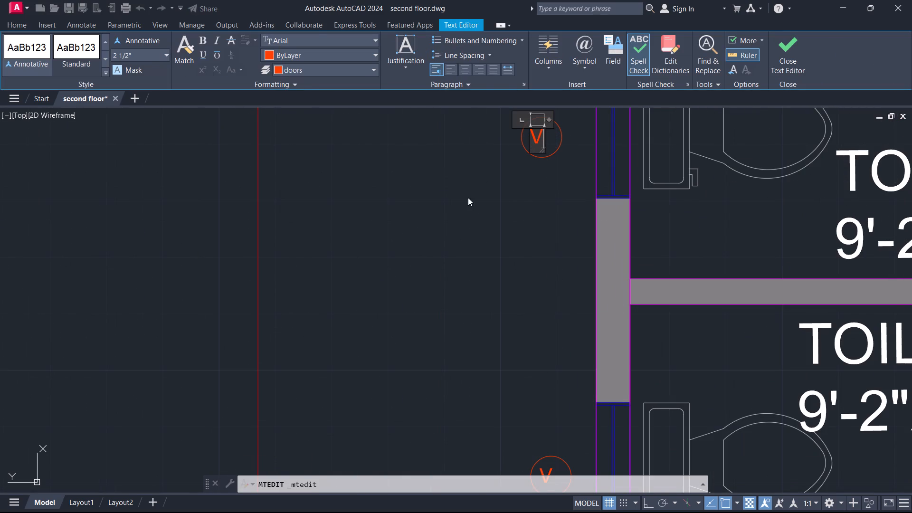
click(472, 203)
Change the D3 tag text outside the upper bedroom's side window to W1.
scroll(484, 237, down, 4)
scroll(507, 152, up, 1)
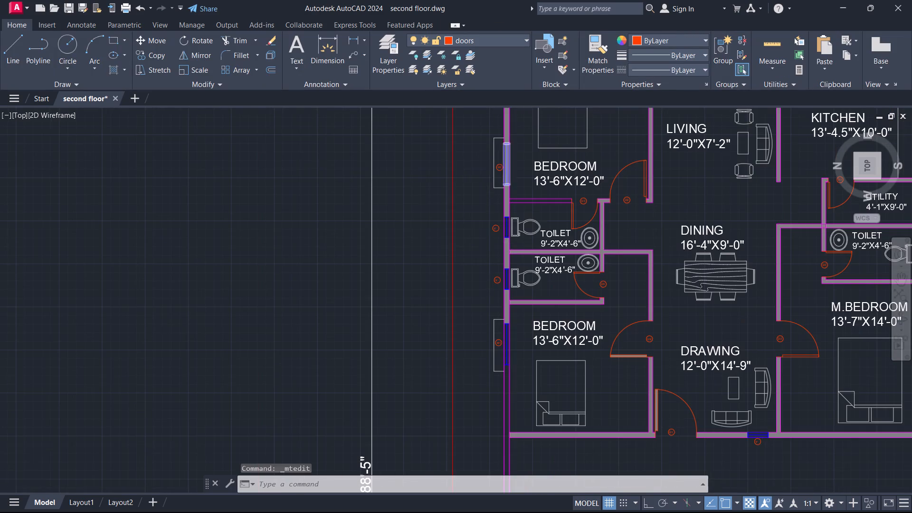
scroll(507, 152, up, 2)
scroll(469, 181, up, 3)
double_click(487, 314)
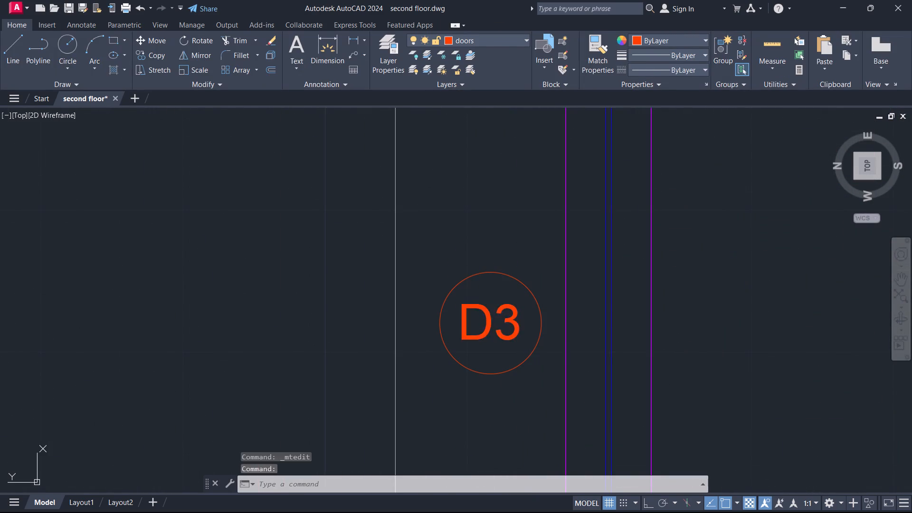
key(Right)
key(Right)
key(BackSpace)
key(BackSpace)
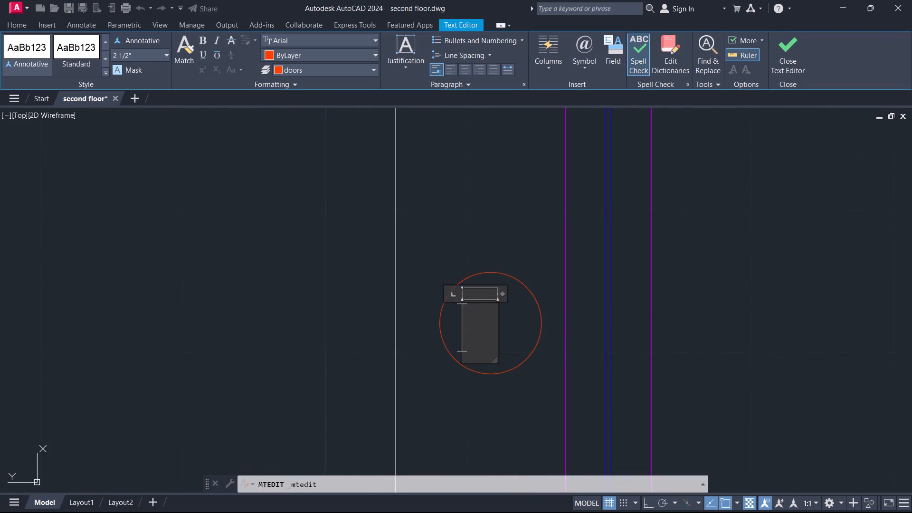
key(w)
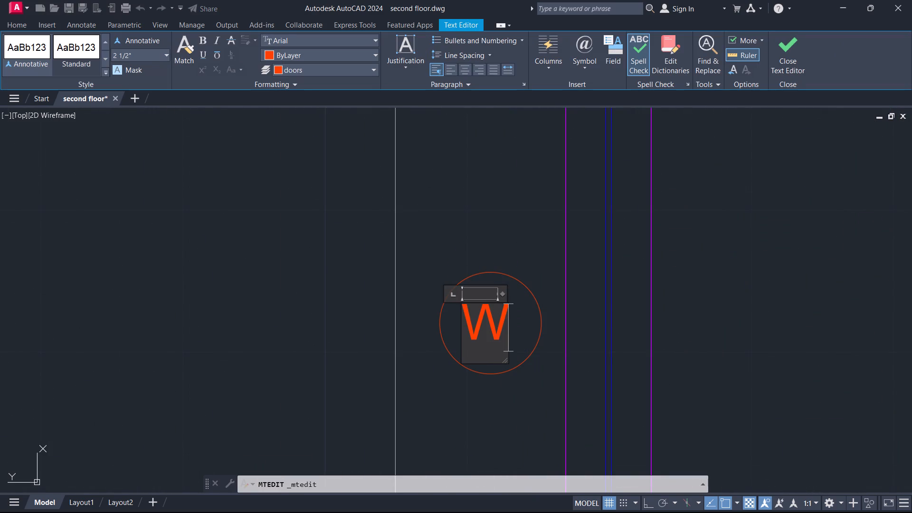
key(1)
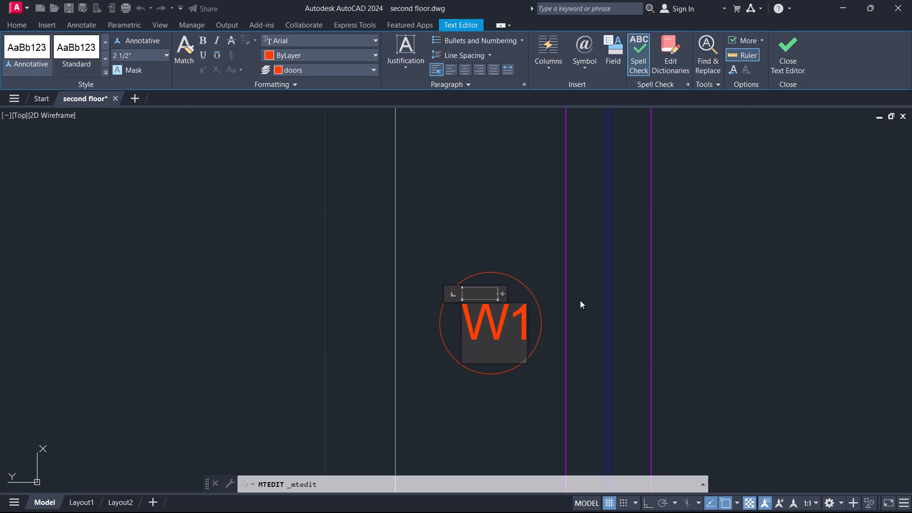
click(519, 255)
Change the D3 tag text outside the upper bedroom's window behind the bed to W2.
scroll(540, 209, down, 5)
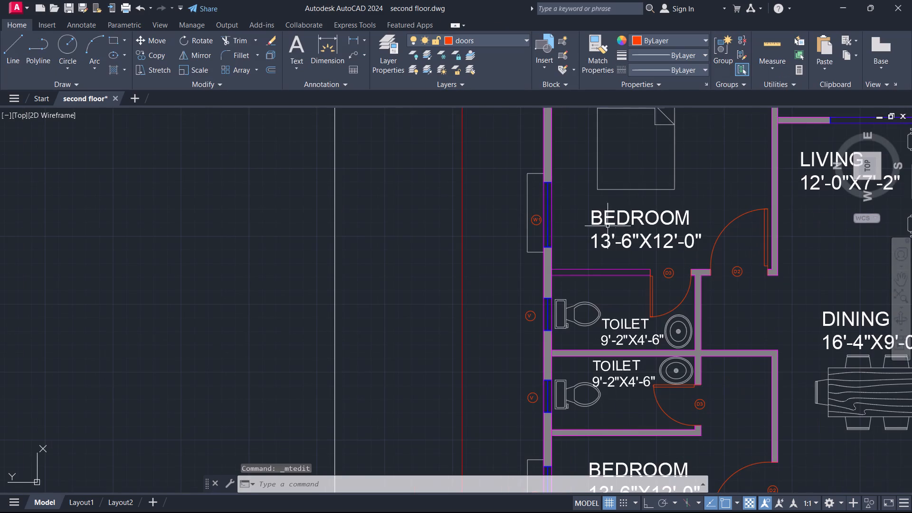
middle_drag(586, 208, 481, 471)
scroll(557, 294, up, 1)
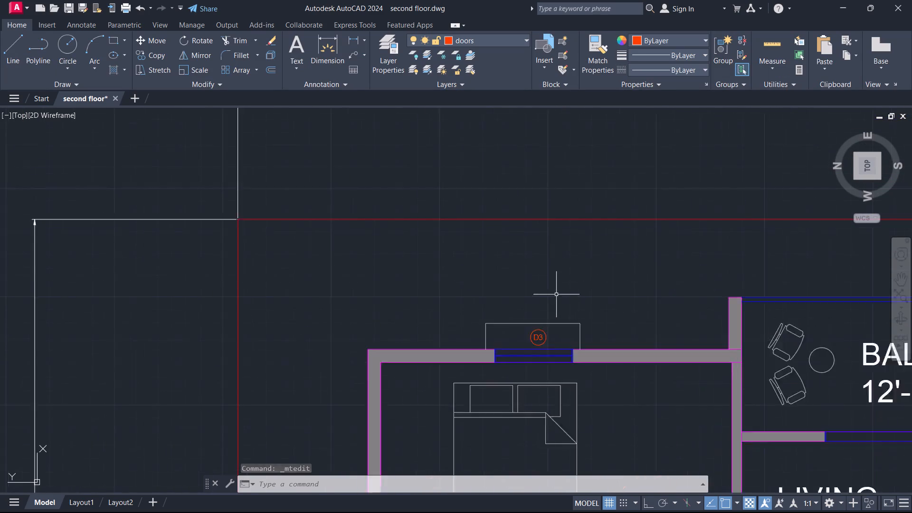
scroll(554, 296, up, 2)
middle_drag(561, 399, 591, 266)
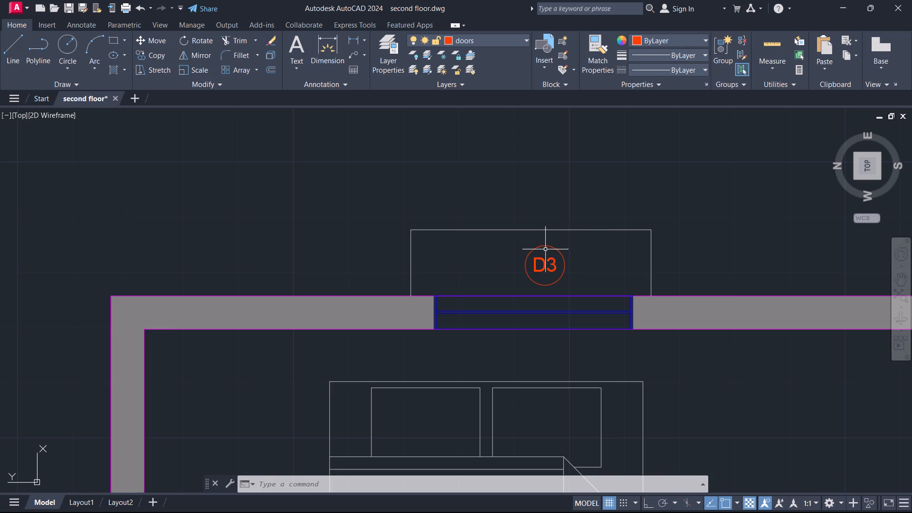
scroll(548, 255, up, 3)
double_click(529, 279)
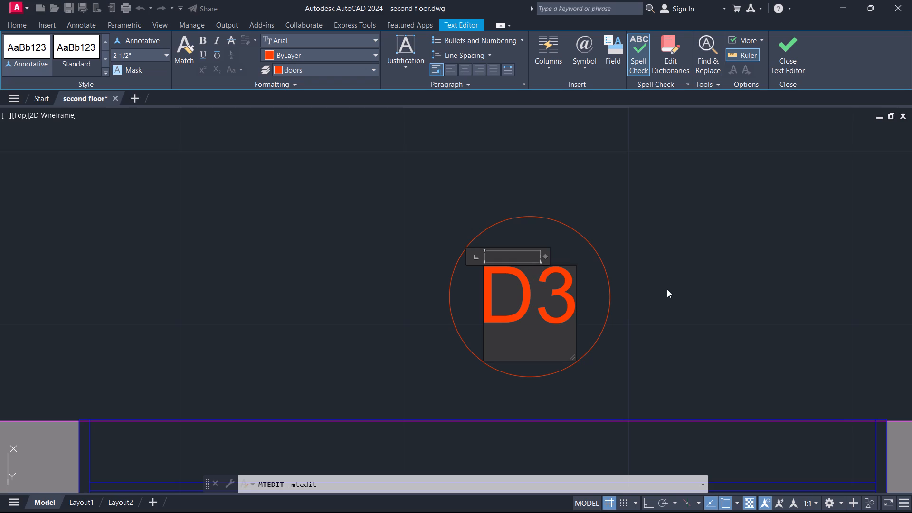
key(Right)
key(BackSpace)
key(BackSpace)
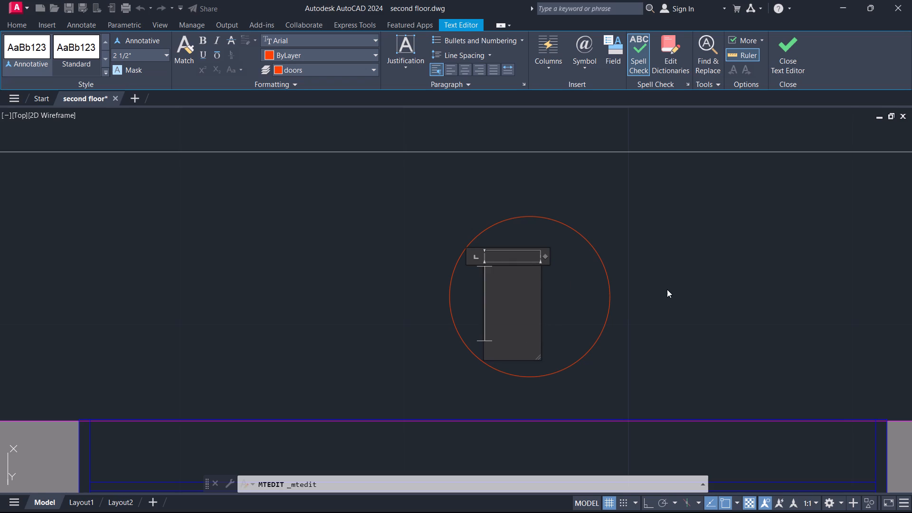
key(w)
key(2)
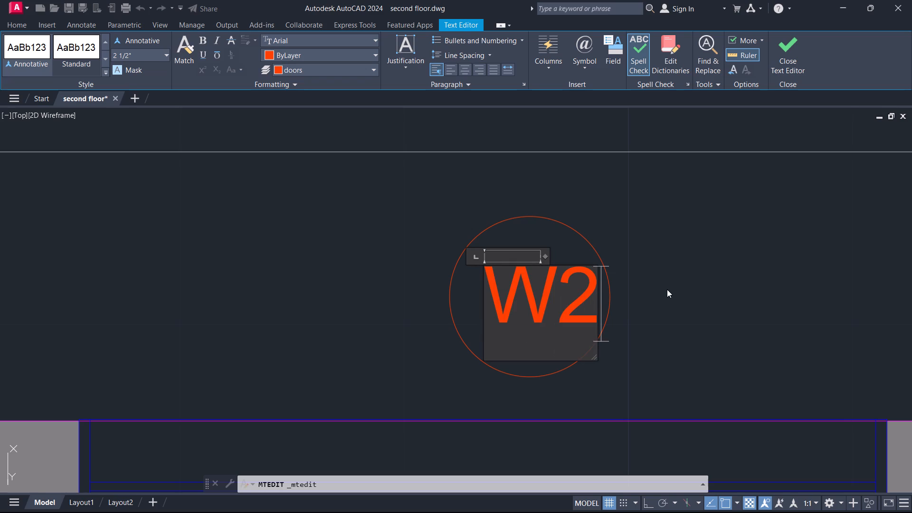
click(790, 274)
Change the D3 tag text outside the kitchen window behind the stove to W2.
scroll(662, 277, down, 2)
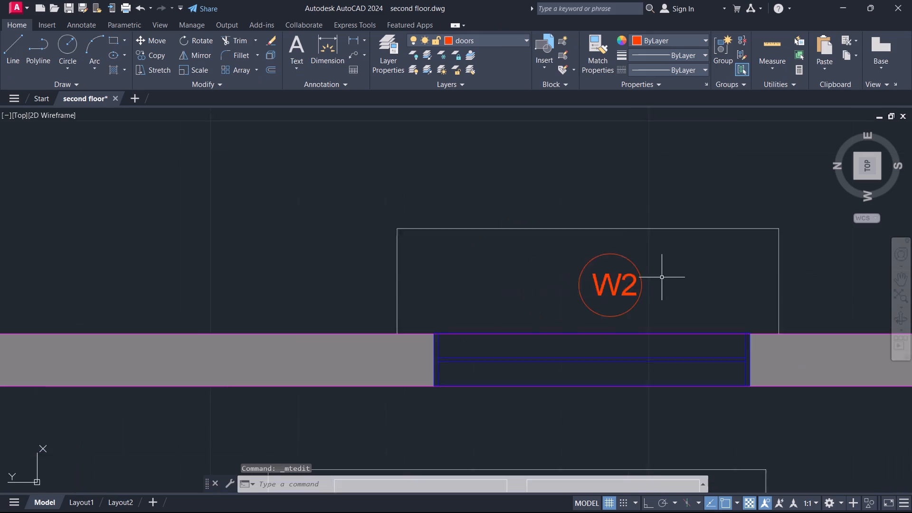
scroll(663, 273, down, 1)
scroll(691, 244, down, 3)
middle_drag(782, 312, 304, 309)
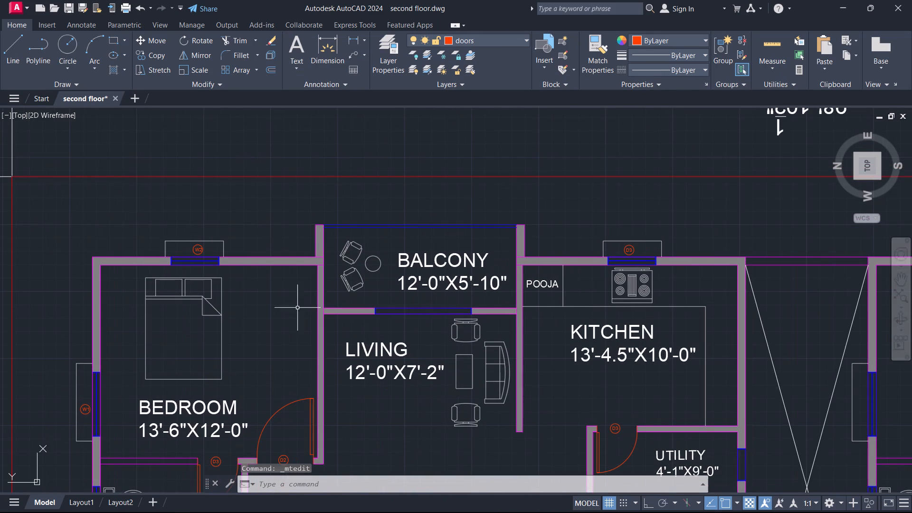
scroll(633, 239, up, 6)
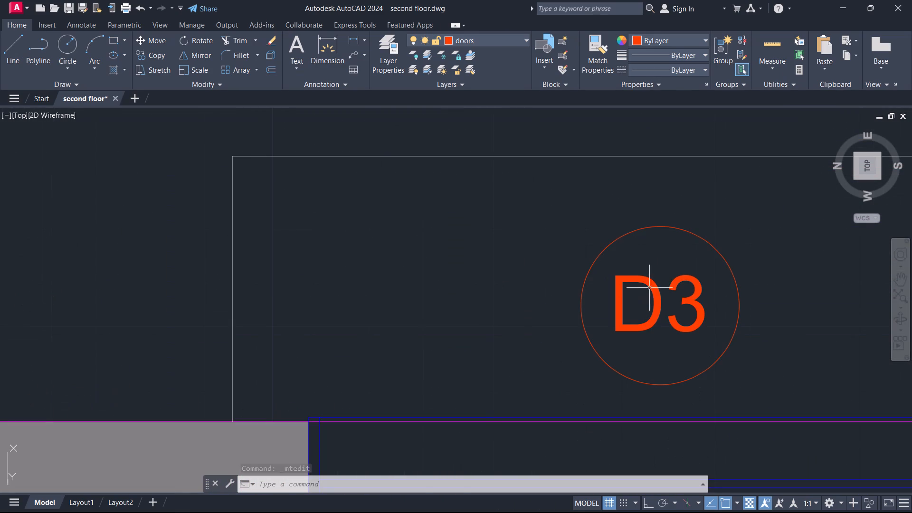
double_click(653, 285)
click(654, 294)
drag(654, 294, 649, 302)
click(664, 313)
drag(665, 313, 657, 316)
double_click(650, 318)
key(Right)
key(Right)
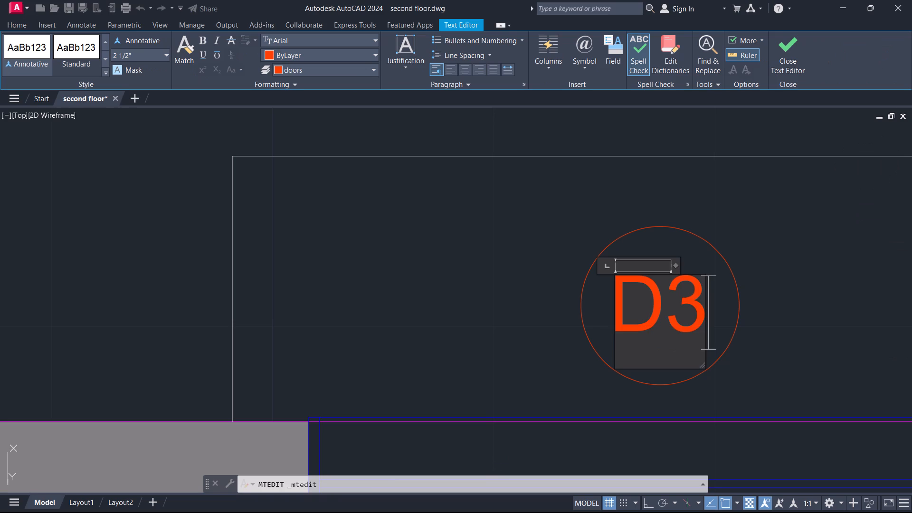
key(BackSpace)
key(BackSpace)
key(BackSpace)
text(W2)
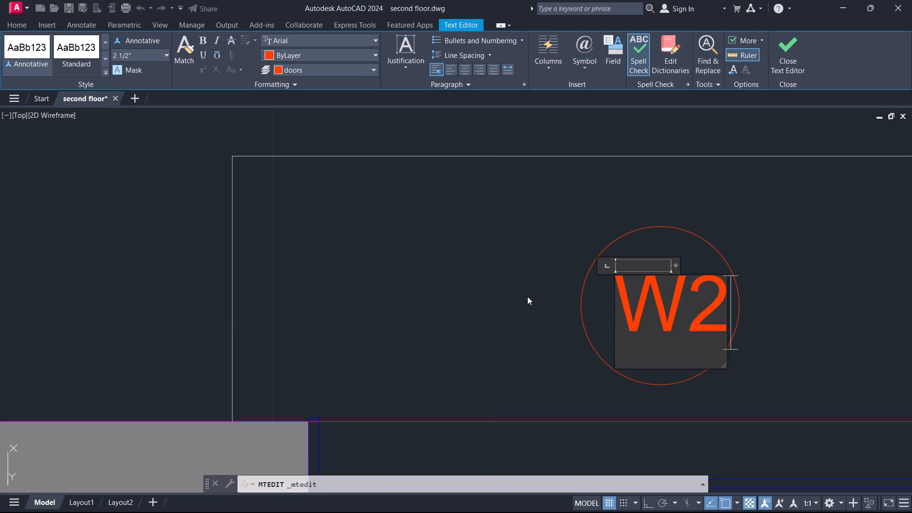
click(527, 296)
Change the D3 tag text outside the window of the toilet beside the master bedroom to V.
scroll(512, 285, down, 6)
scroll(669, 302, down, 2)
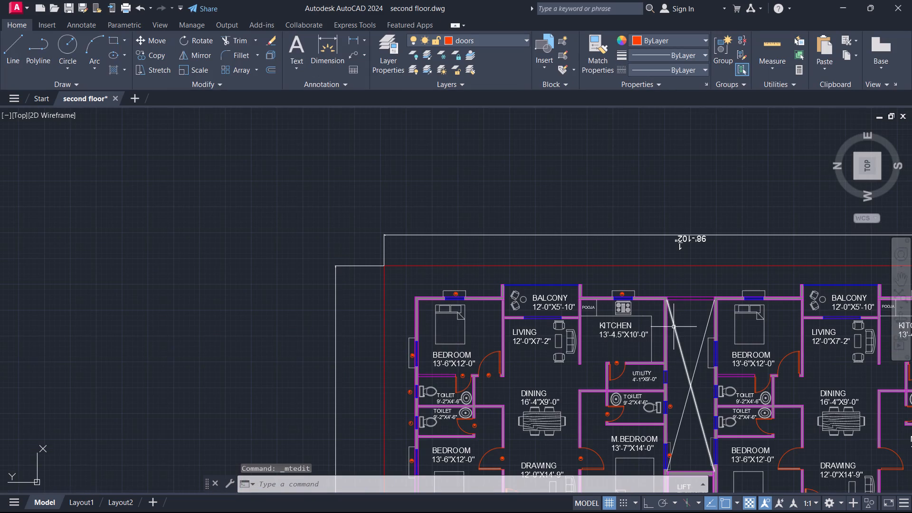
middle_drag(673, 415, 673, 284)
scroll(676, 278, up, 6)
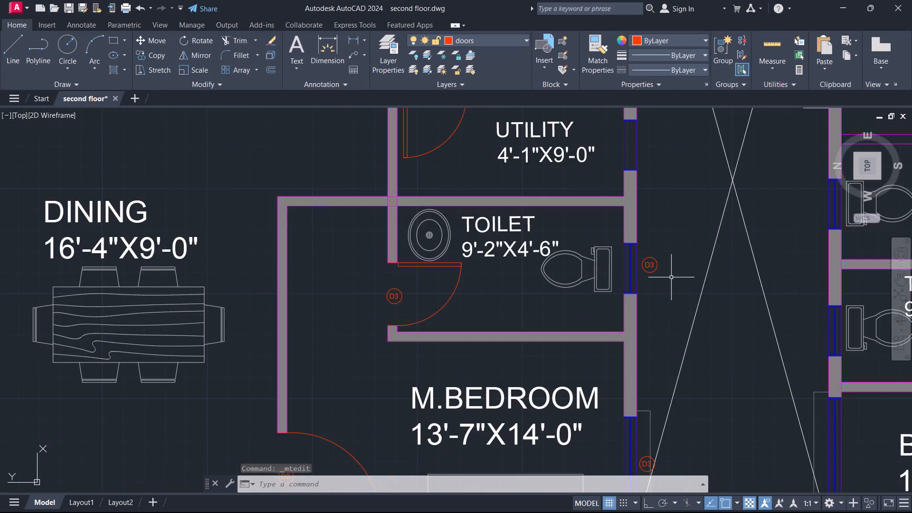
scroll(671, 277, up, 1)
click(525, 183)
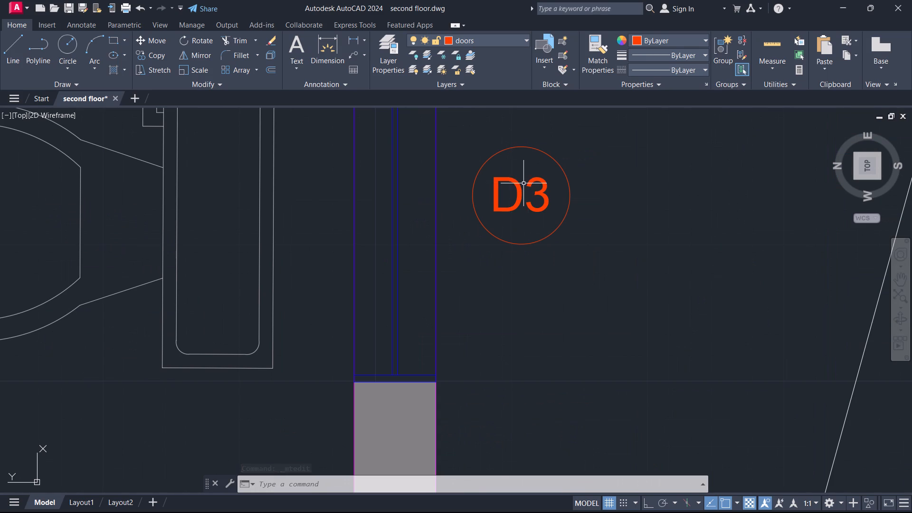
double_click(514, 186)
key(Right)
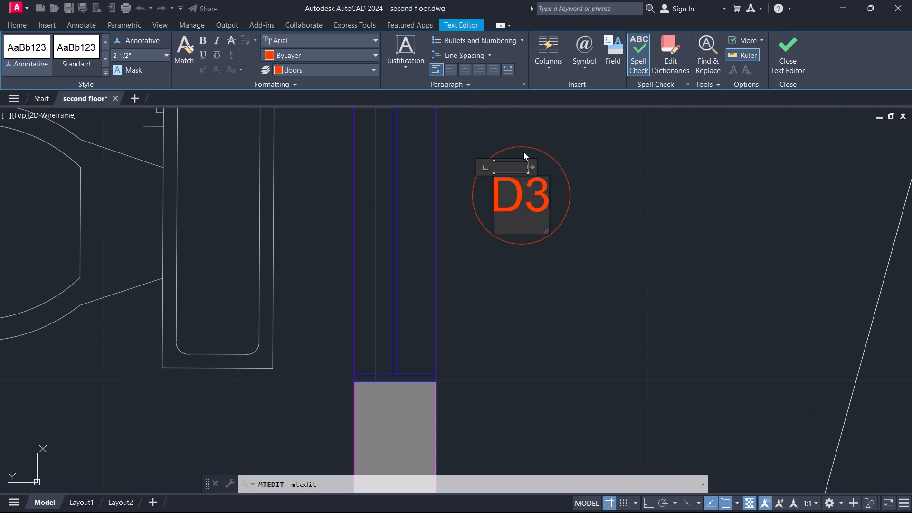
key(BackSpace)
key(BackSpace)
key(v)
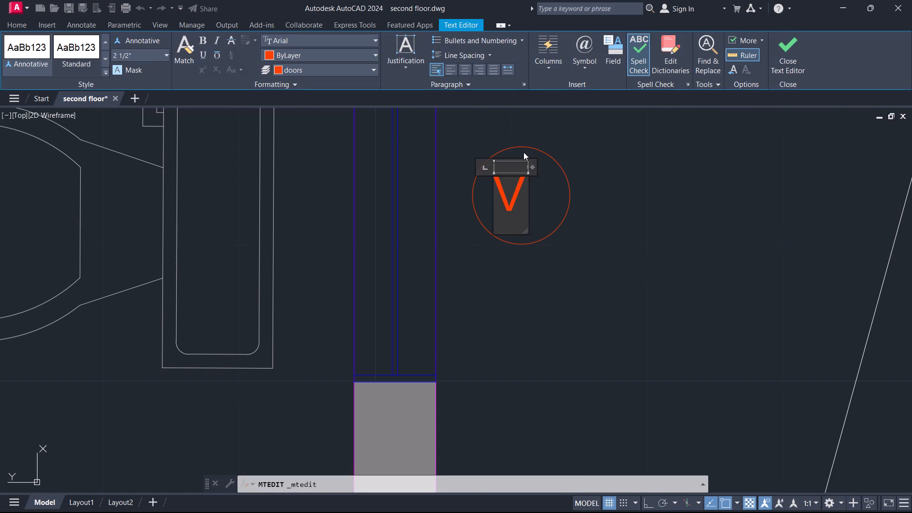
click(643, 193)
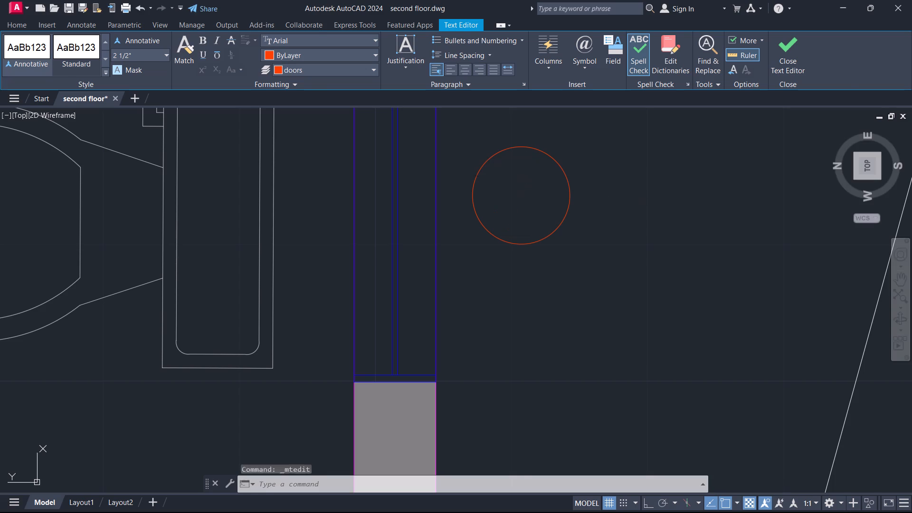
Change the D3 tag text outside the master bedroom window to W1.
scroll(658, 192, down, 3)
scroll(660, 318, down, 1)
middle_drag(699, 446, 703, 432)
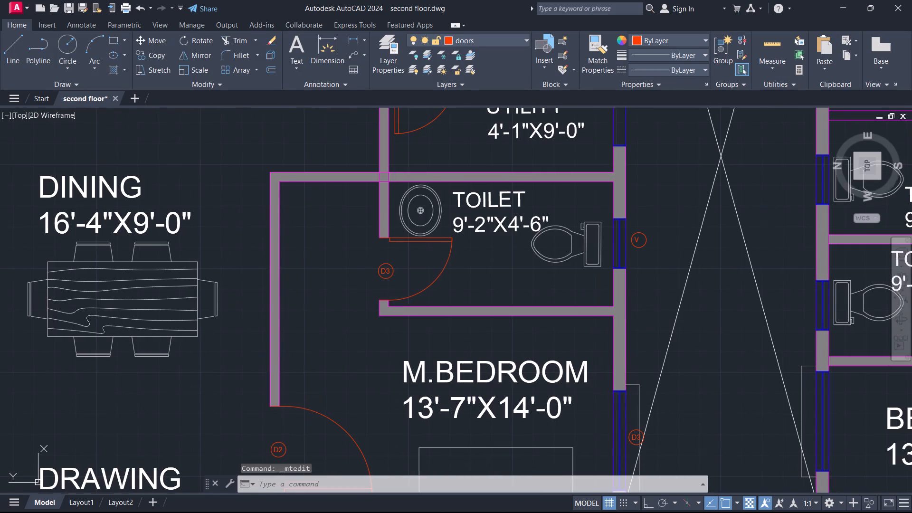
middle_drag(703, 432, 676, 283)
scroll(596, 273, down, 1)
scroll(608, 276, up, 7)
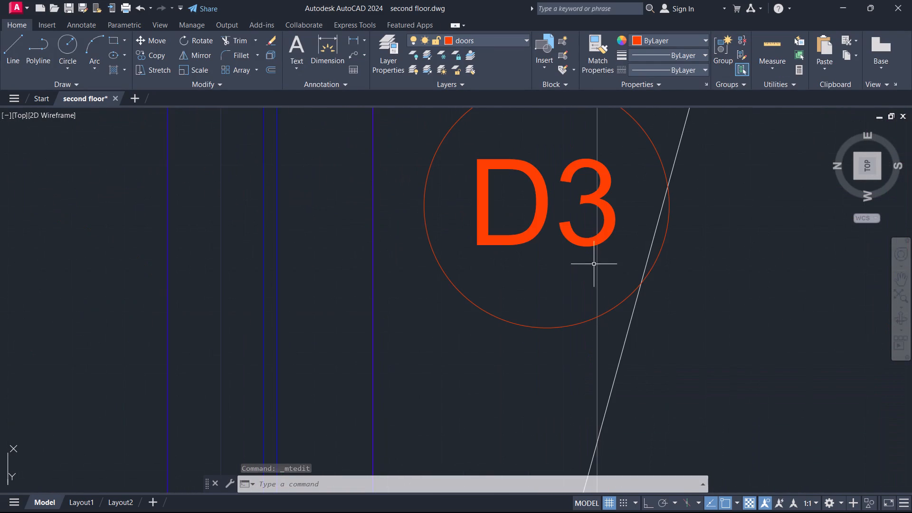
double_click(532, 224)
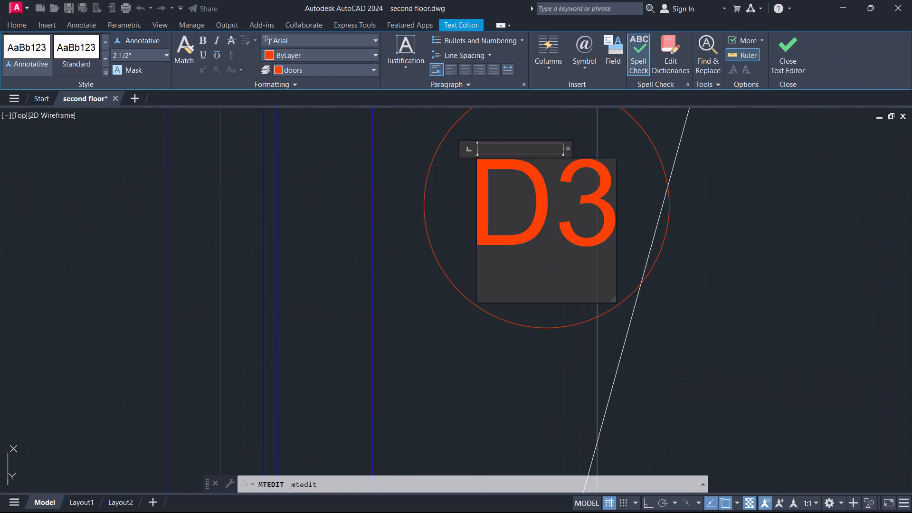
key(Right)
key(Right)
key(BackSpace)
key(BackSpace)
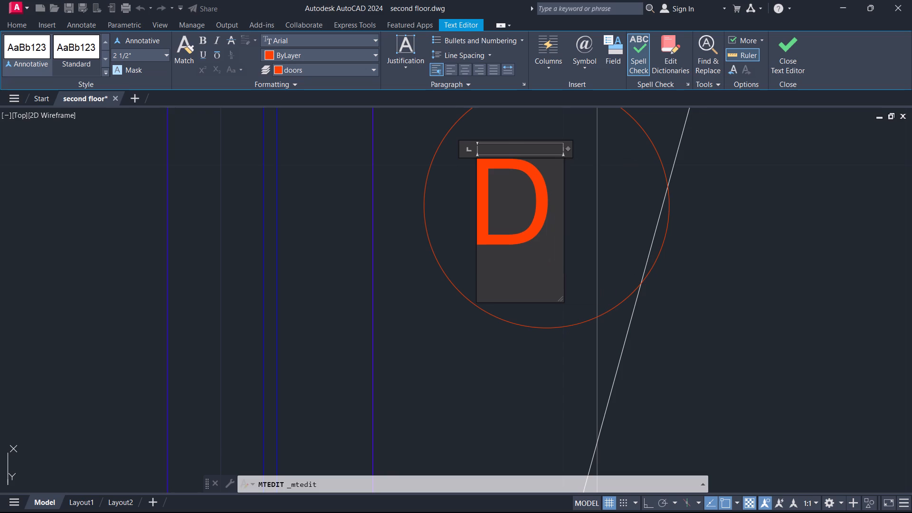
text(W1)
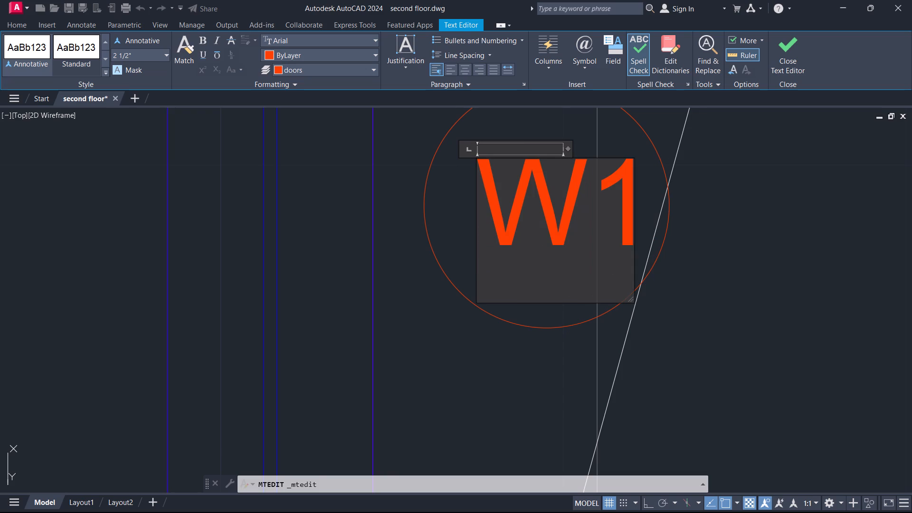
click(697, 296)
Select all circles and texts similar to the master bedroom's W1 tag and combine them into one group.
scroll(699, 298, down, 5)
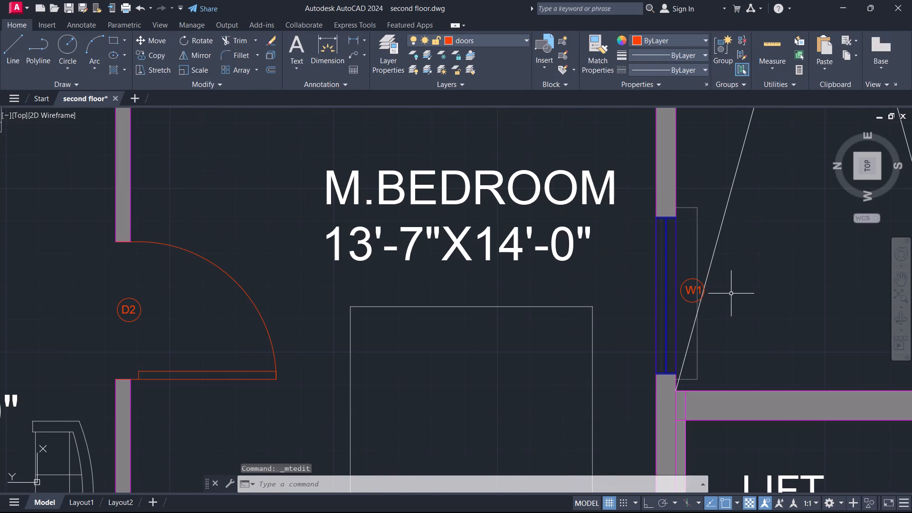
click(687, 291)
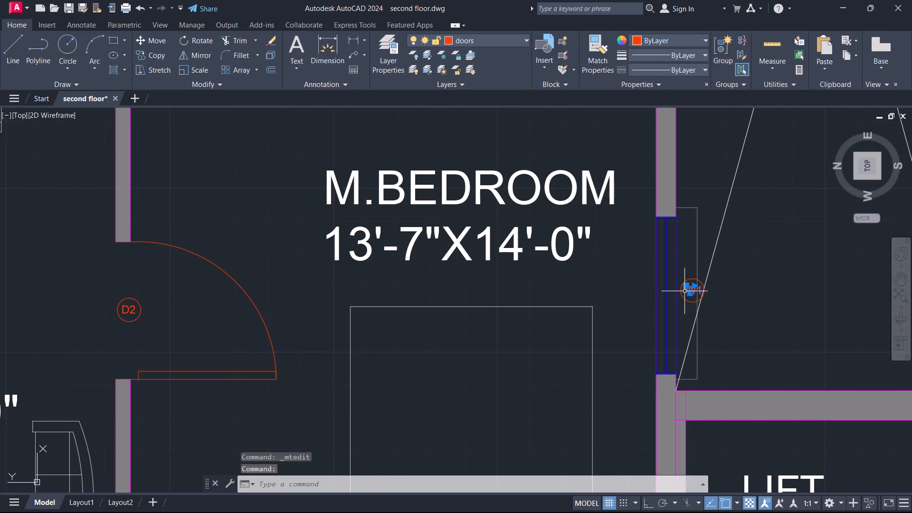
click(684, 295)
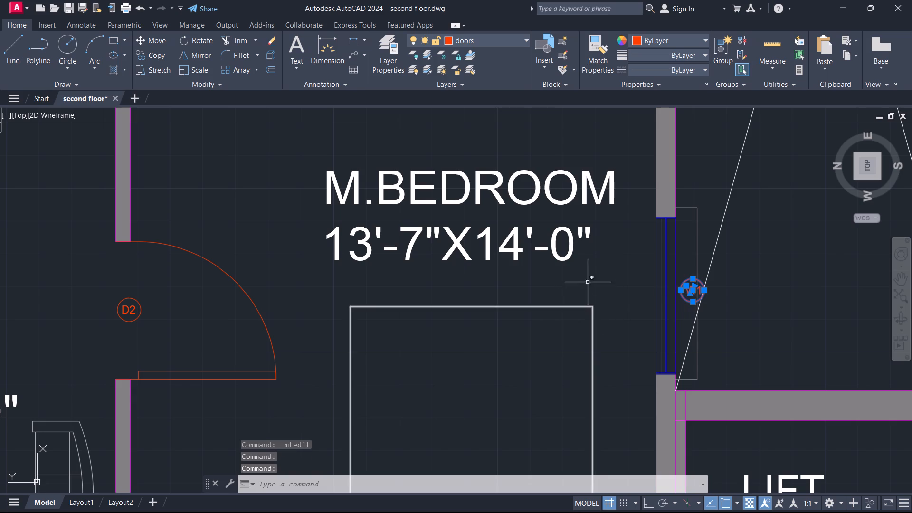
right_click(594, 278)
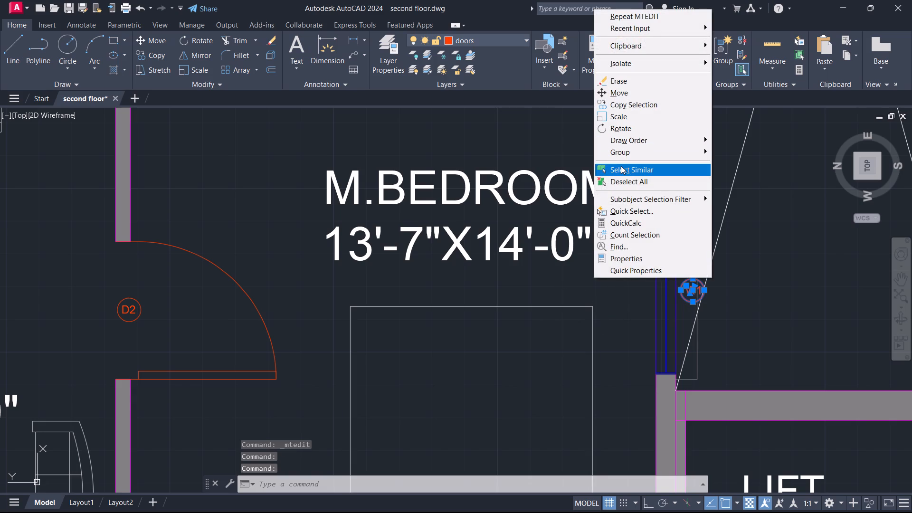
click(621, 166)
scroll(645, 246, down, 5)
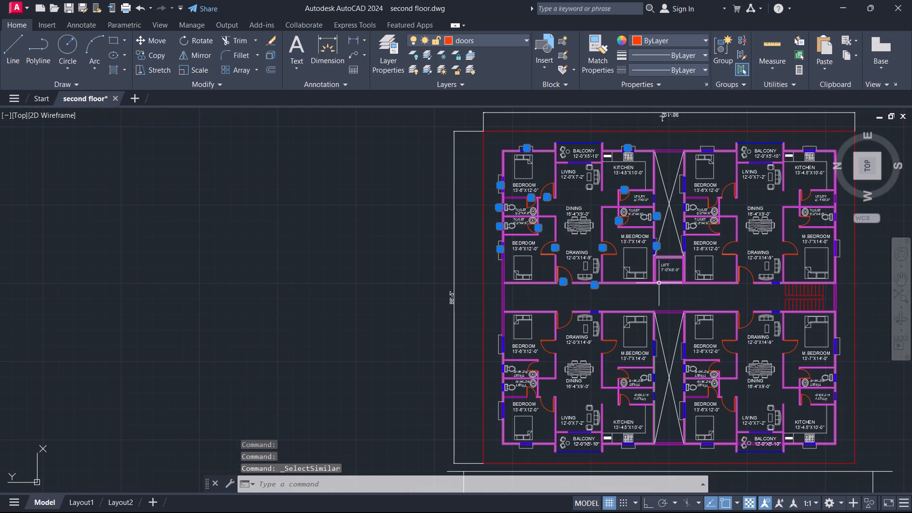
key(g)
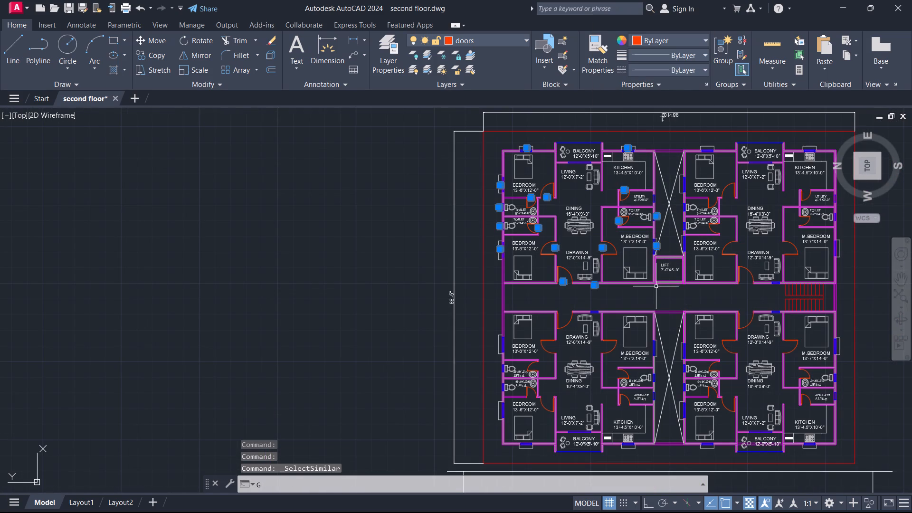
key(Return)
Copy the tag group to the adjoining flat beyond the lift, from the master bedroom's corridor-side outer wall corner to that flat's matching corner.
scroll(594, 257, up, 2)
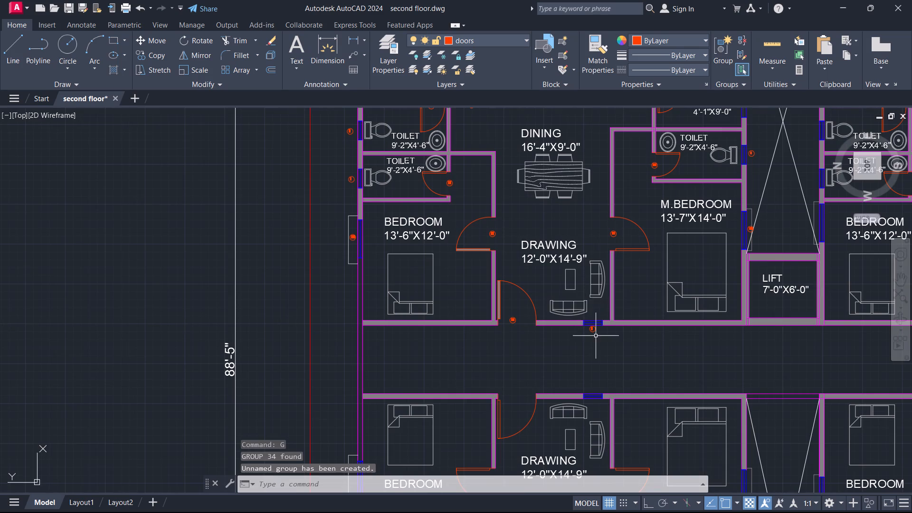
scroll(596, 336, up, 3)
click(576, 309)
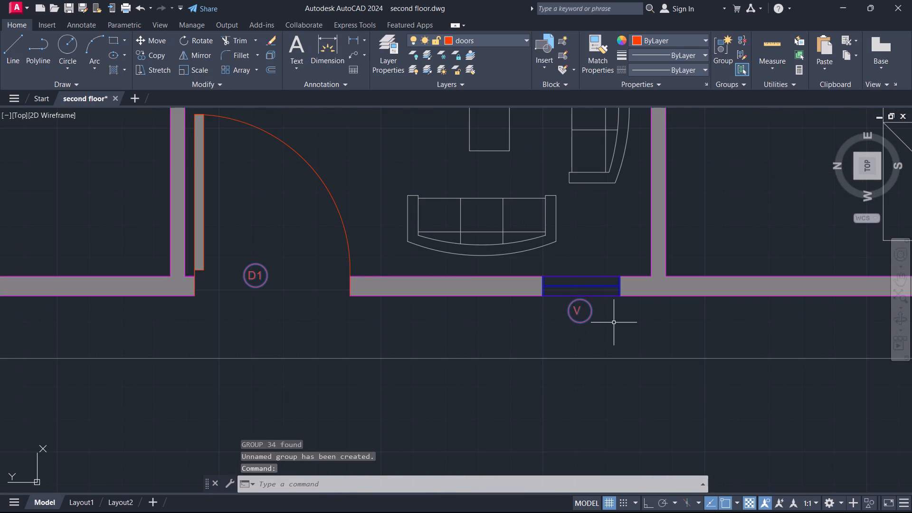
scroll(642, 336, down, 3)
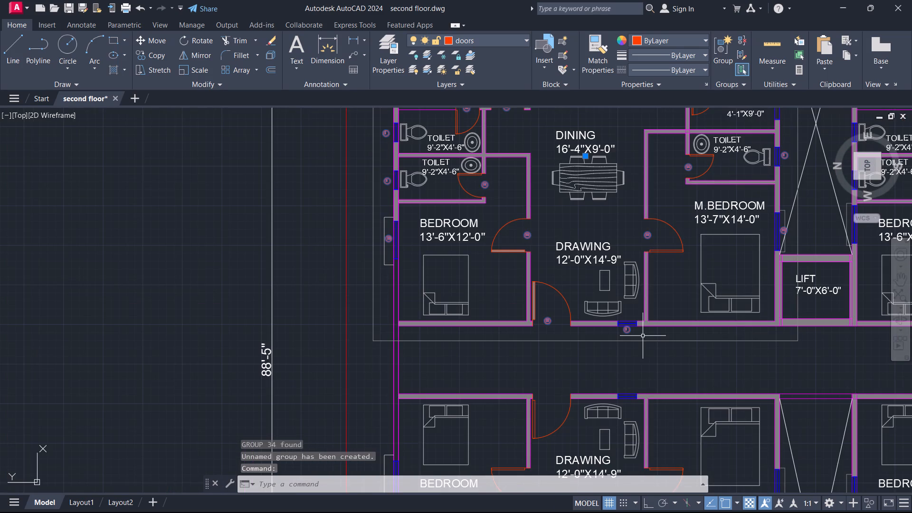
right_click(586, 348)
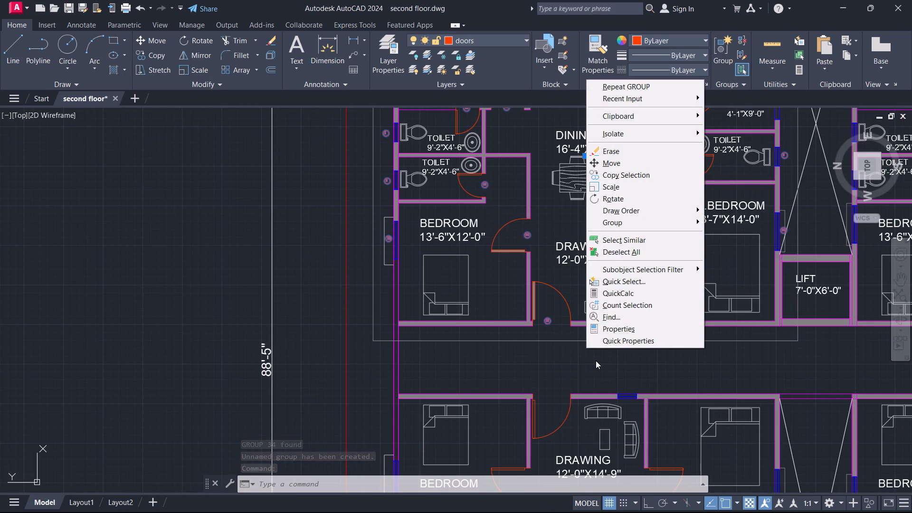
key(Escape)
text(CO)
key(Return)
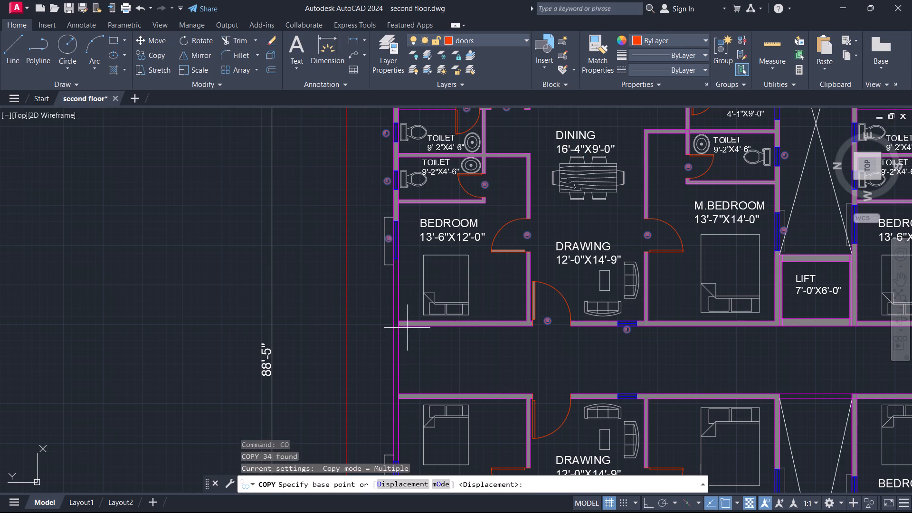
scroll(397, 330, up, 5)
scroll(411, 313, down, 5)
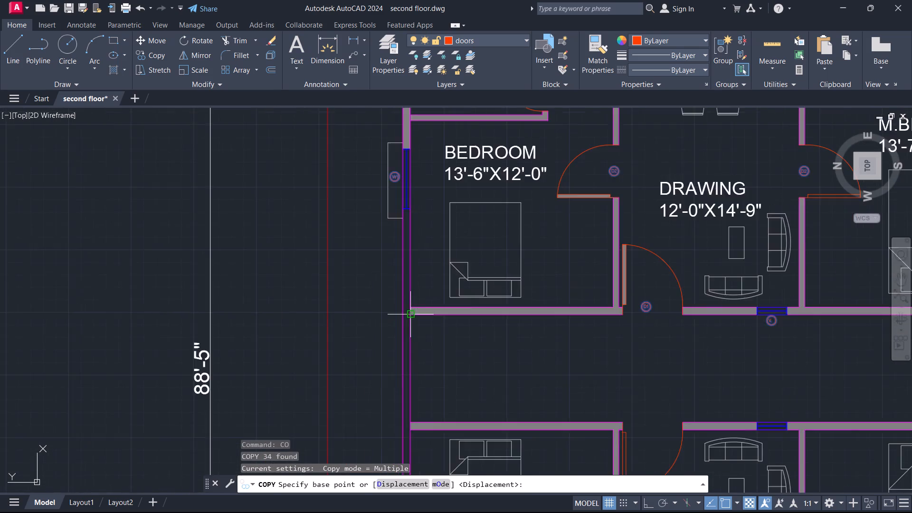
scroll(411, 313, down, 2)
scroll(560, 303, up, 3)
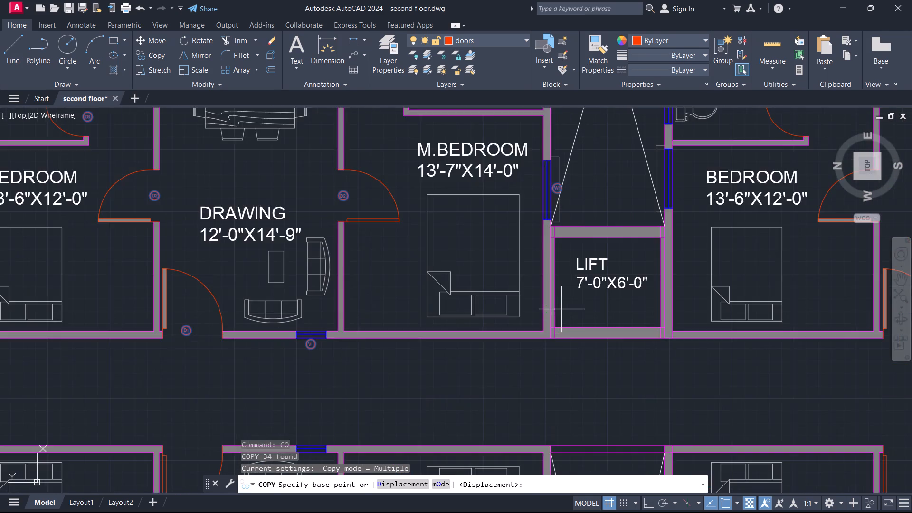
scroll(562, 367, up, 5)
scroll(532, 242, down, 3)
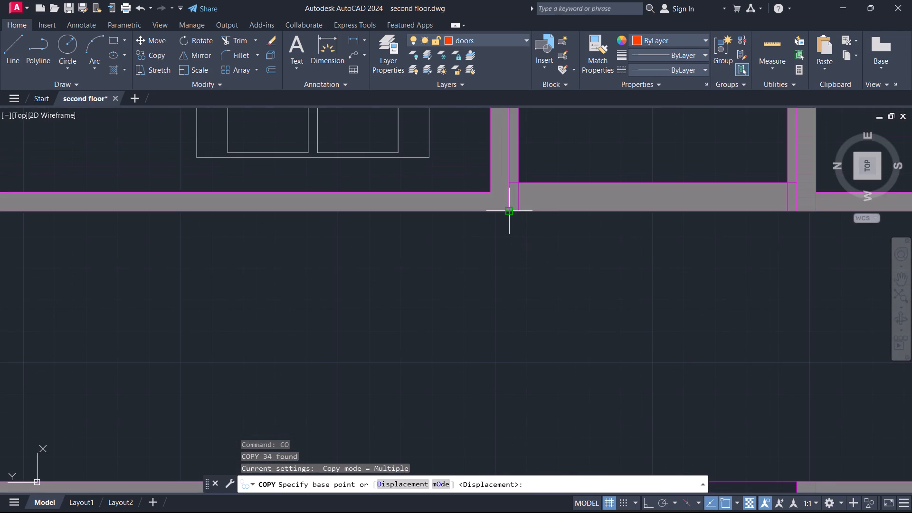
click(506, 213)
scroll(603, 296, down, 4)
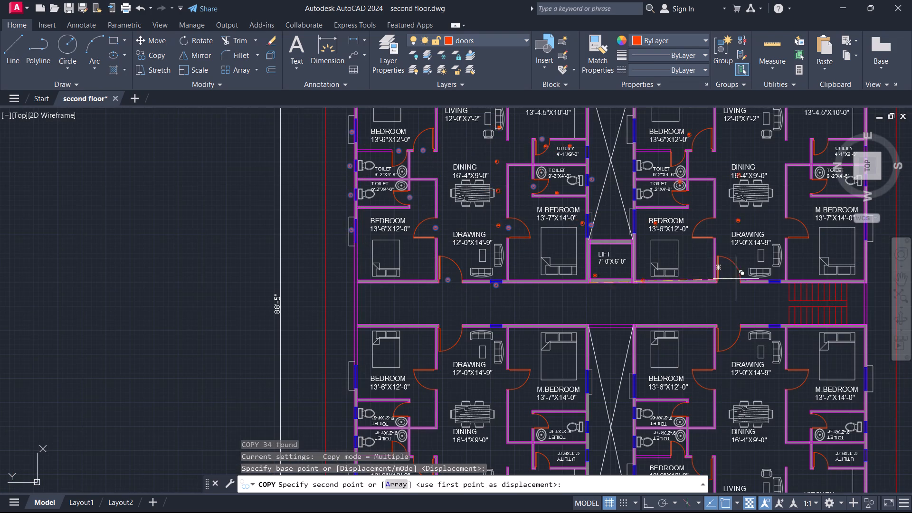
scroll(869, 280, up, 8)
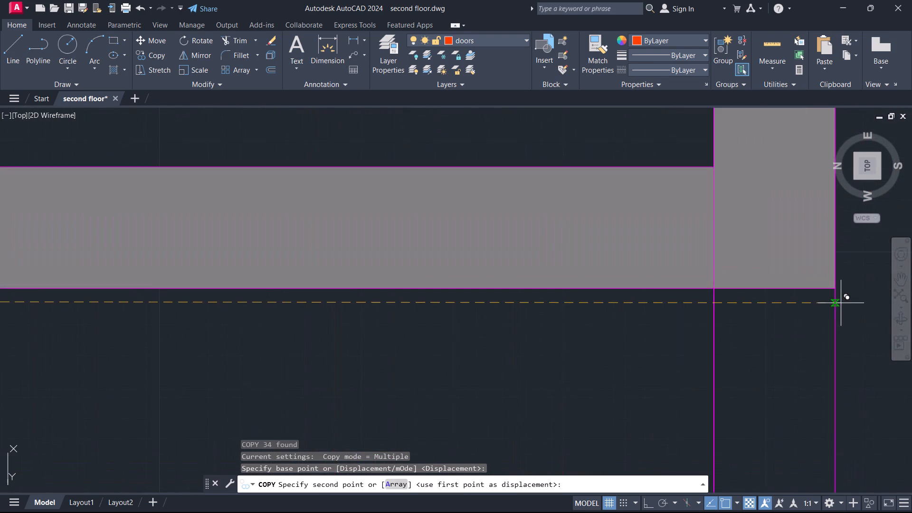
click(832, 290)
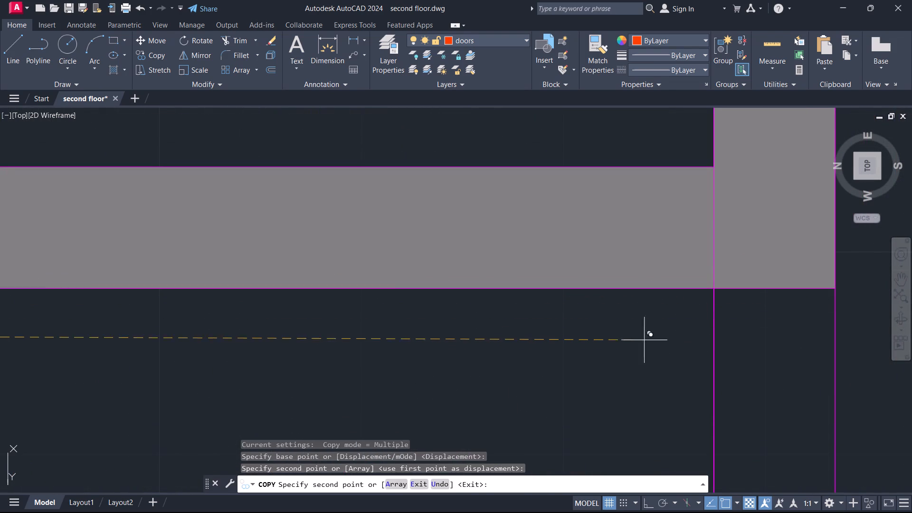
key(Escape)
scroll(636, 342, down, 5)
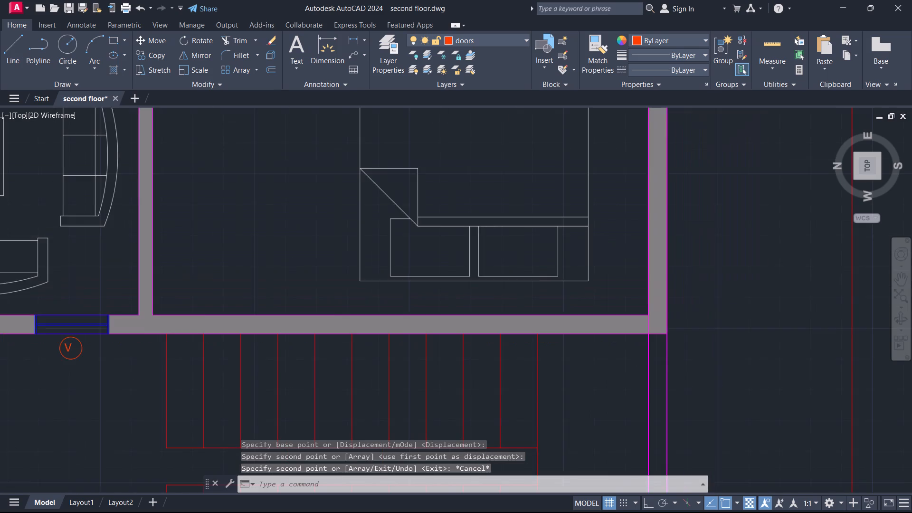
scroll(636, 342, down, 2)
scroll(475, 278, down, 2)
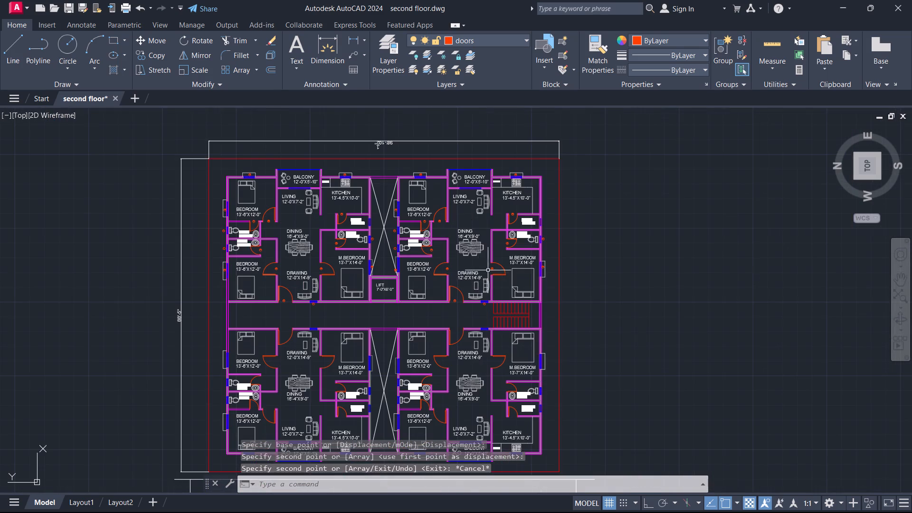
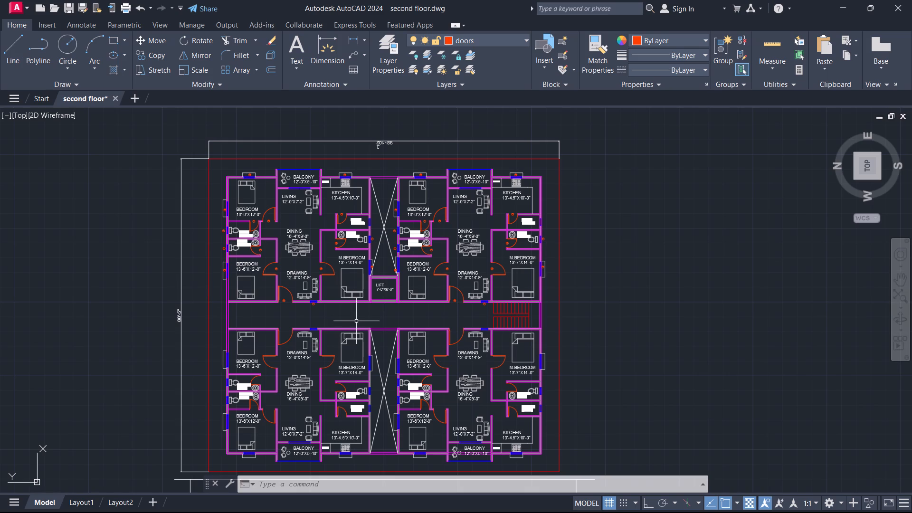
Mirror both flats' tag groups across the corridor, about a horizontal line from the midpoint of the stair-end wall, keeping the source objects.
middle_drag(372, 312, 450, 304)
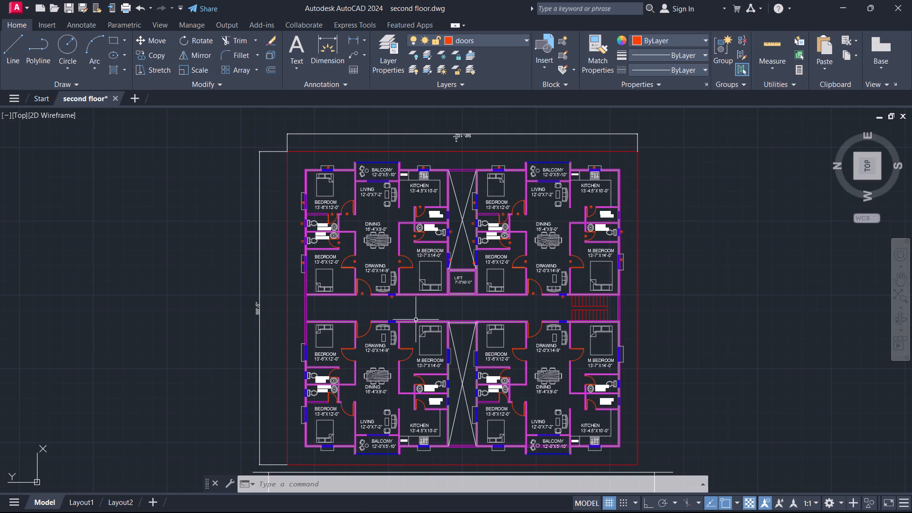
middle_drag(447, 300, 461, 247)
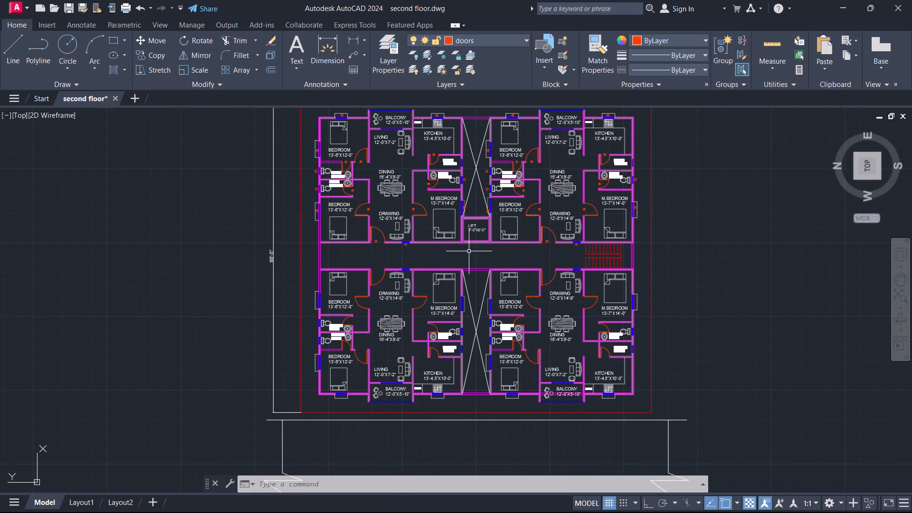
click(549, 242)
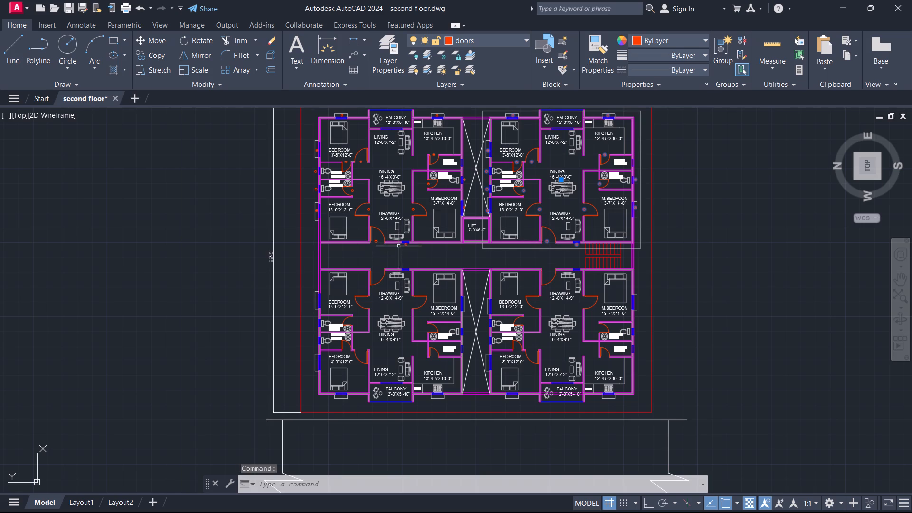
click(374, 243)
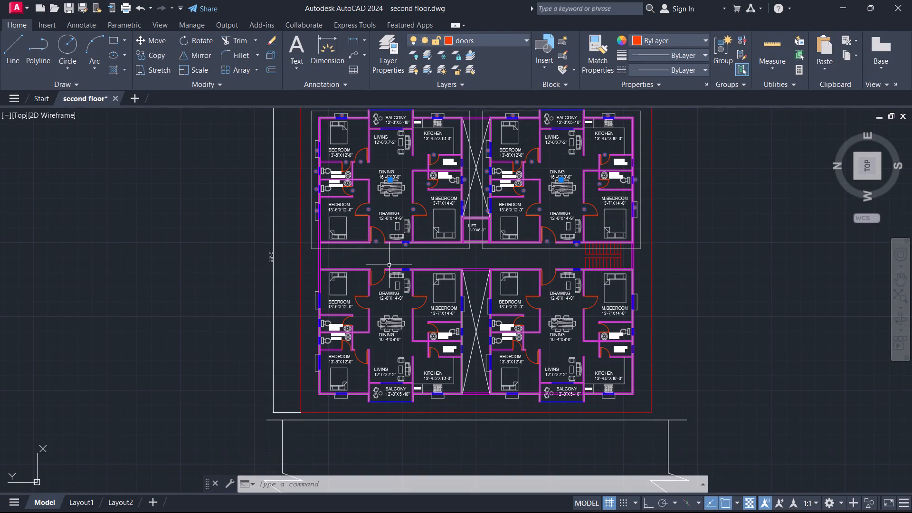
text(MI)
key(Return)
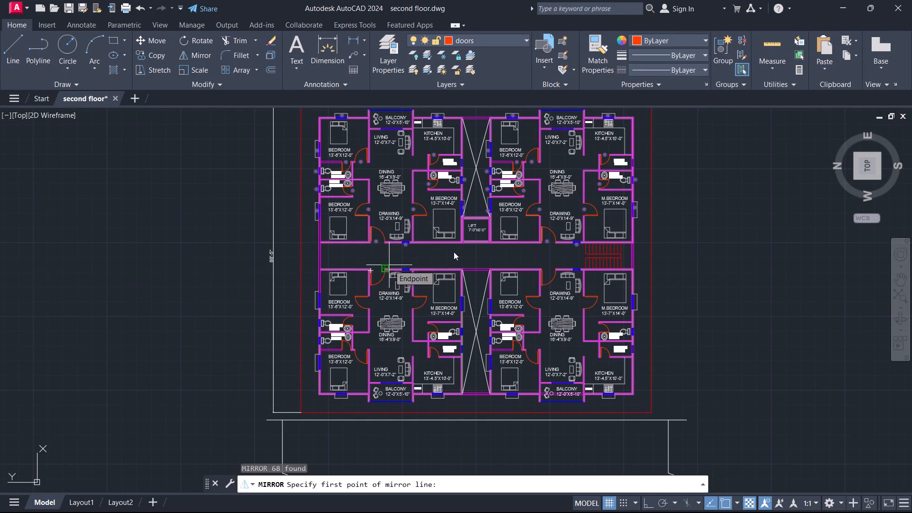
click(635, 254)
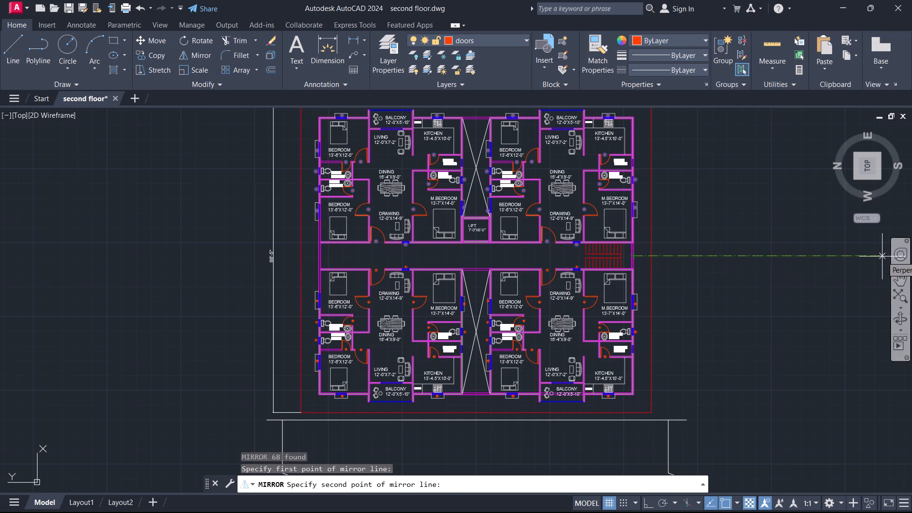
key(F8)
scroll(861, 275, up, 2)
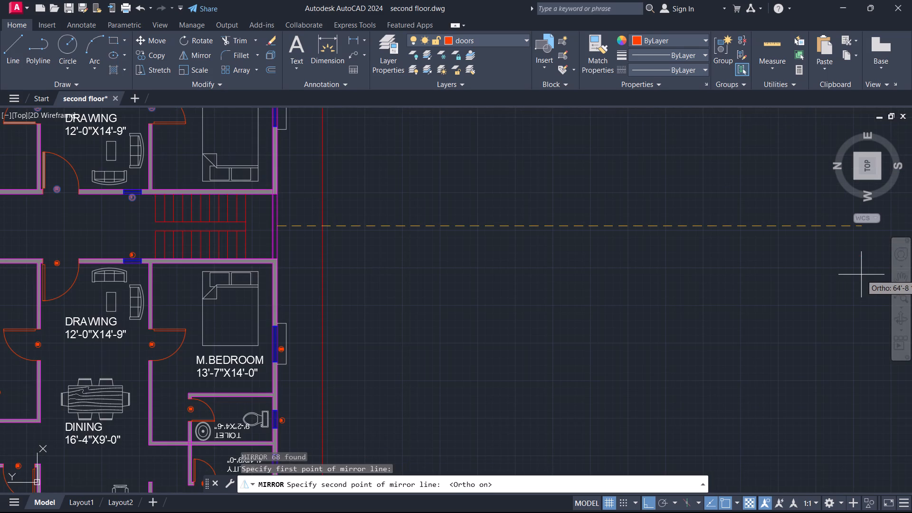
click(861, 274)
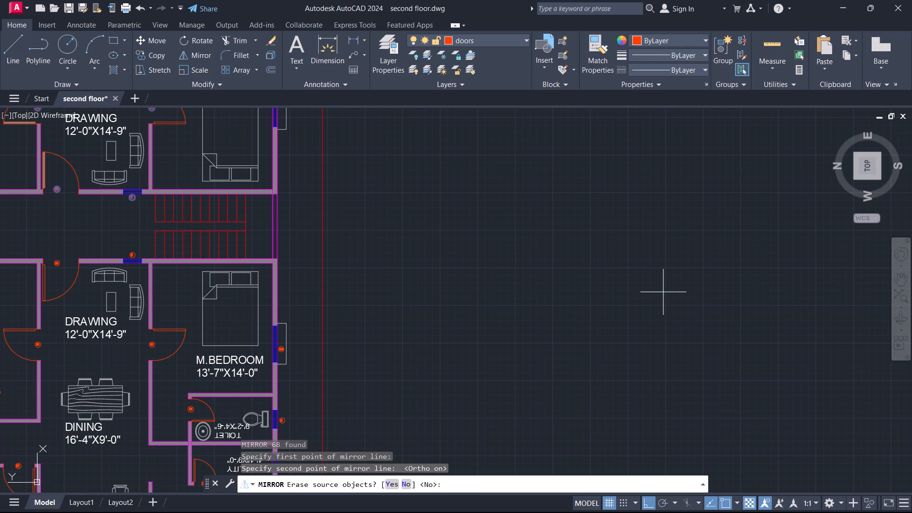
key(Return)
scroll(657, 284, down, 2)
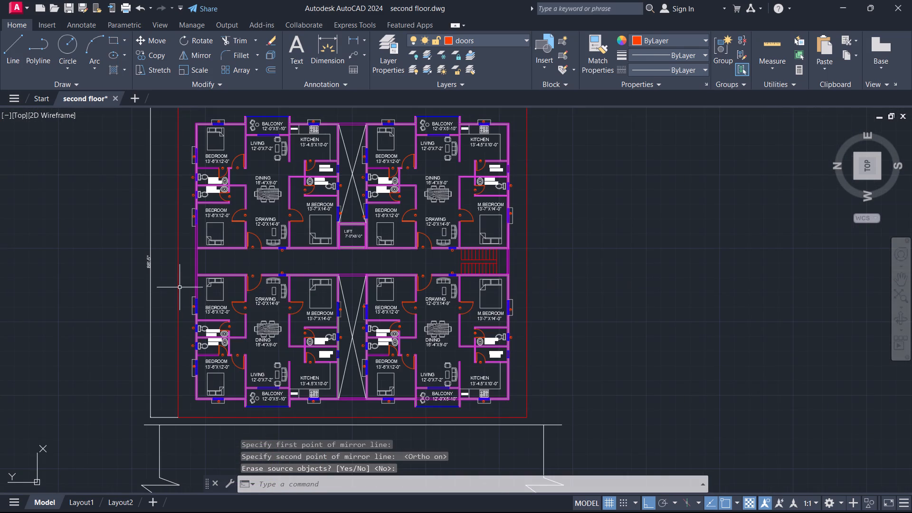
Examine the mirrored door and window tags in the flats across the corridor and over the whole plan.
scroll(180, 279, up, 3)
scroll(473, 300, up, 1)
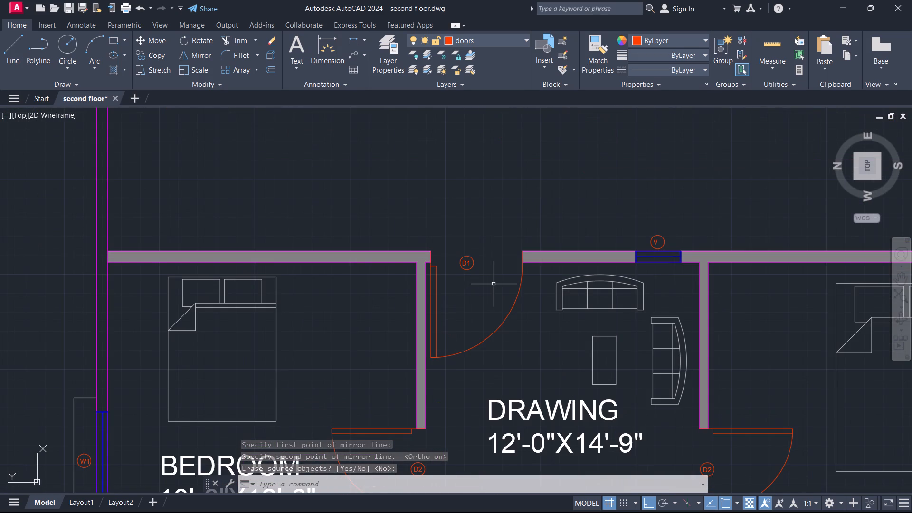
middle_drag(468, 392, 470, 246)
middle_click(470, 237)
scroll(484, 229, down, 1)
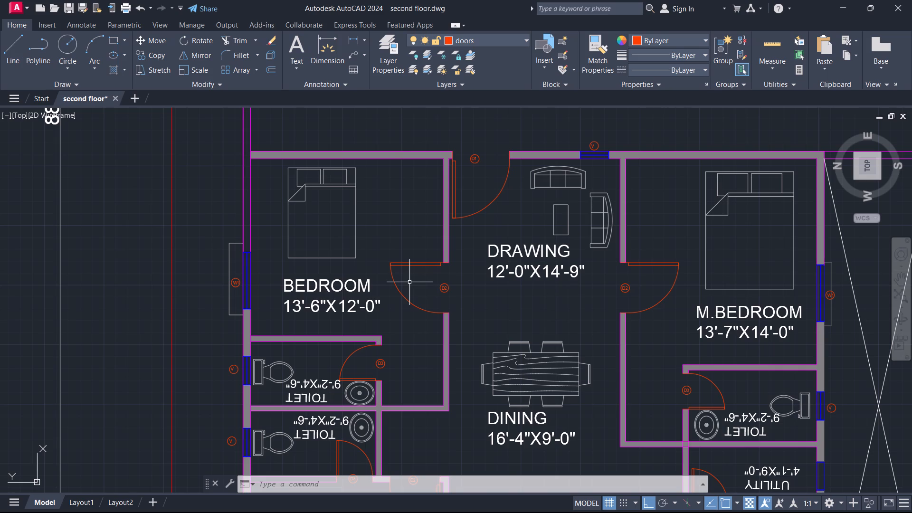
scroll(505, 255, down, 2)
scroll(631, 196, down, 1)
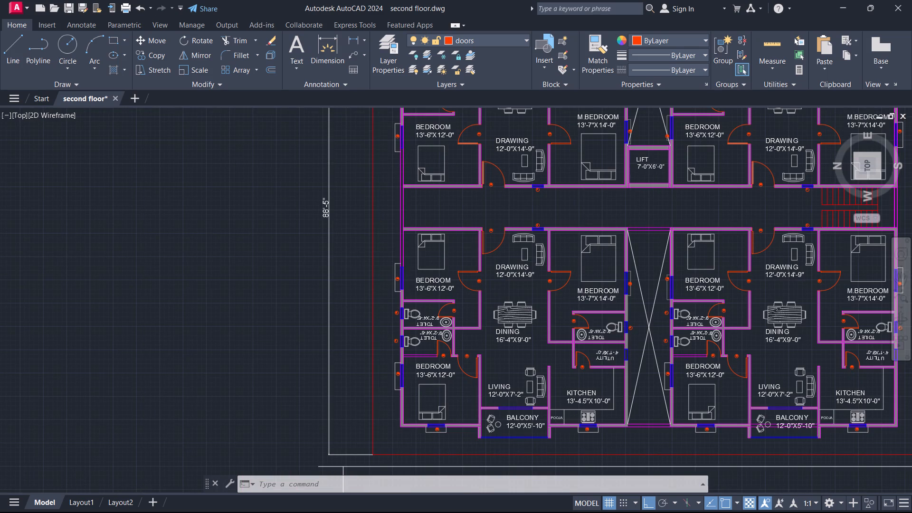
middle_drag(625, 200, 342, 275)
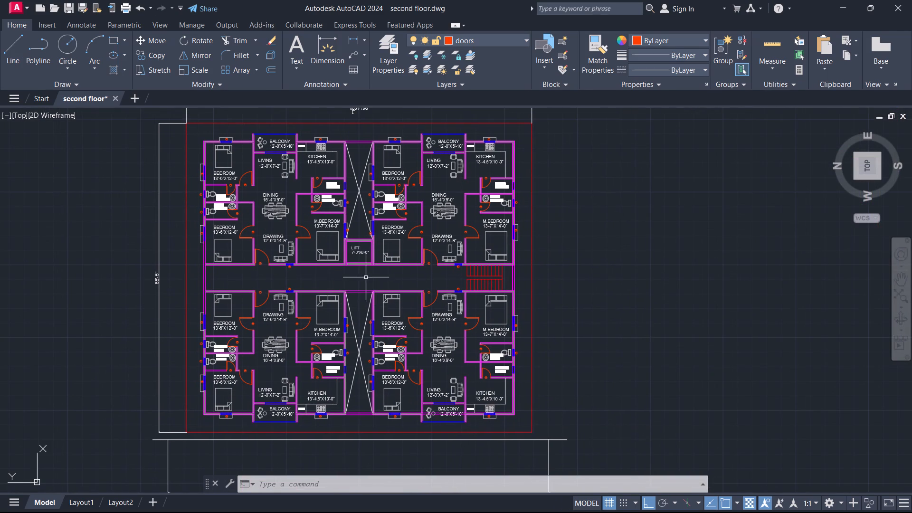
middle_drag(349, 276, 461, 289)
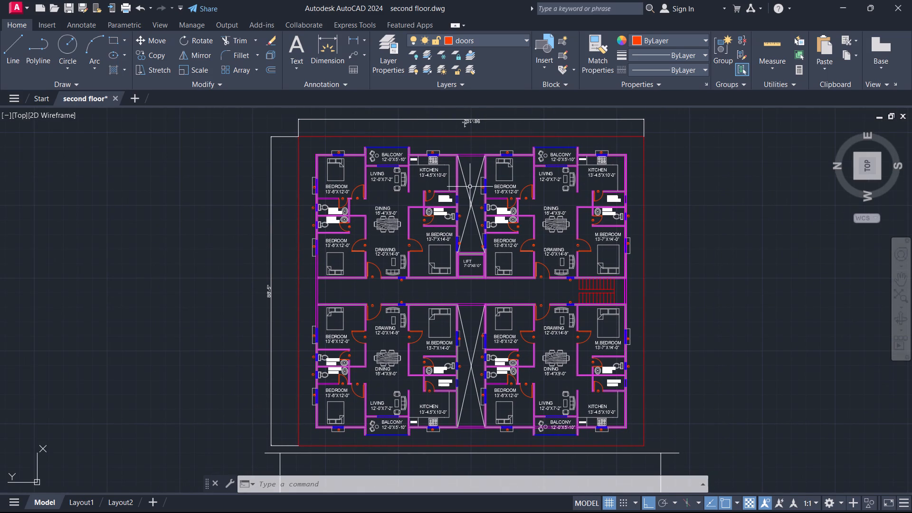
Load the JIS_02_0.7 (HIDDEN0.75) linetype from acadiso.lin and make it the current linetype.
text(LT)
key(Return)
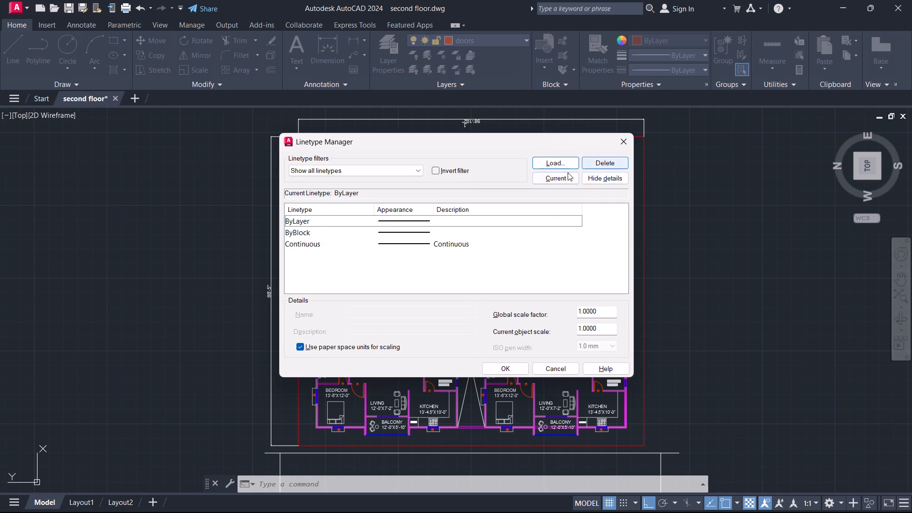
click(540, 166)
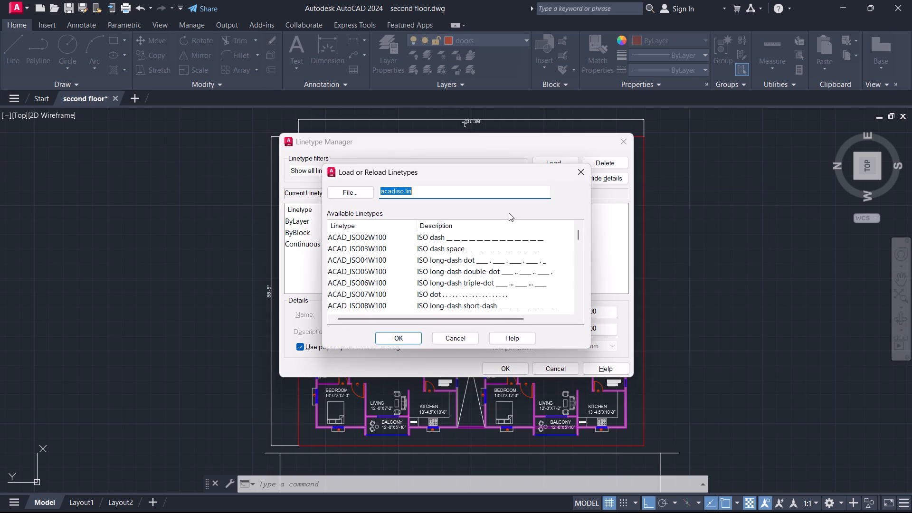
scroll(446, 260, down, 3)
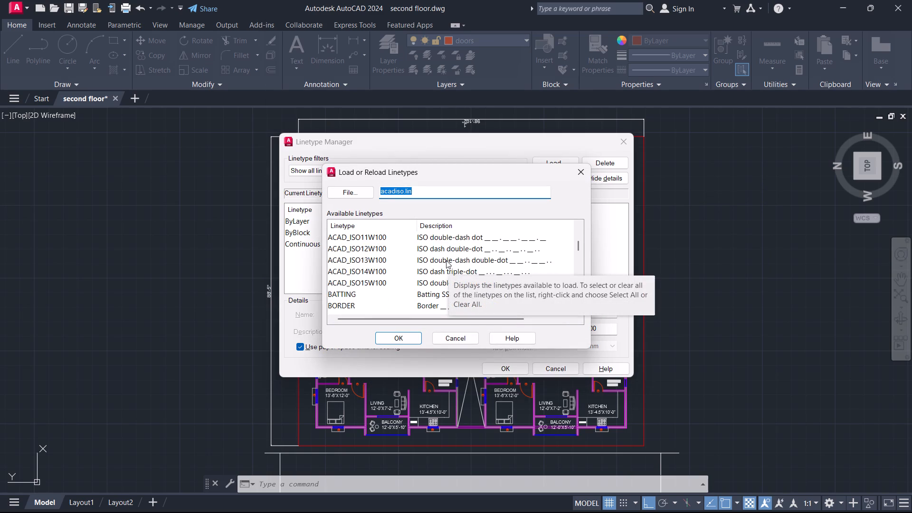
scroll(446, 260, down, 10)
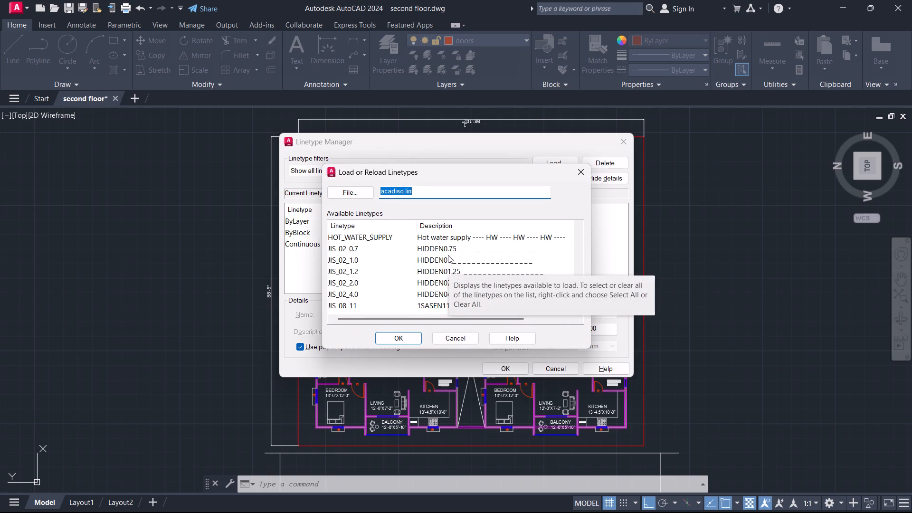
click(426, 248)
click(403, 336)
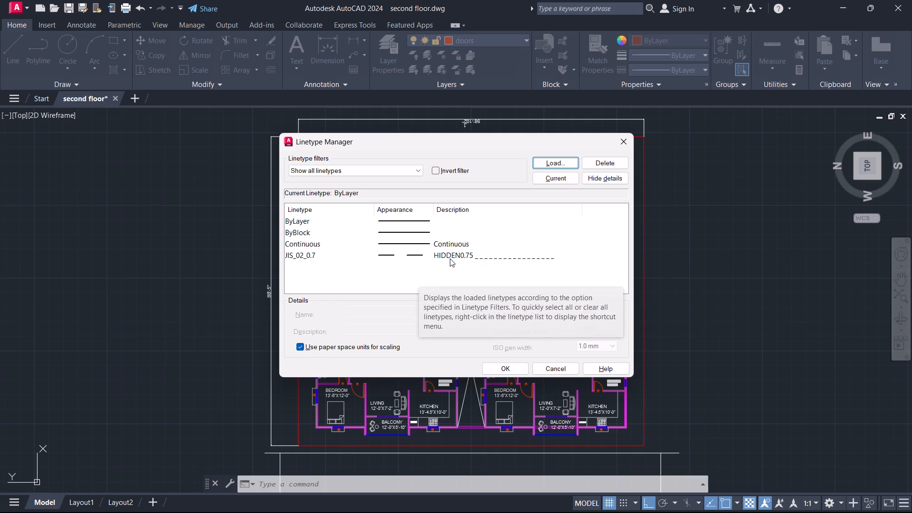
click(452, 256)
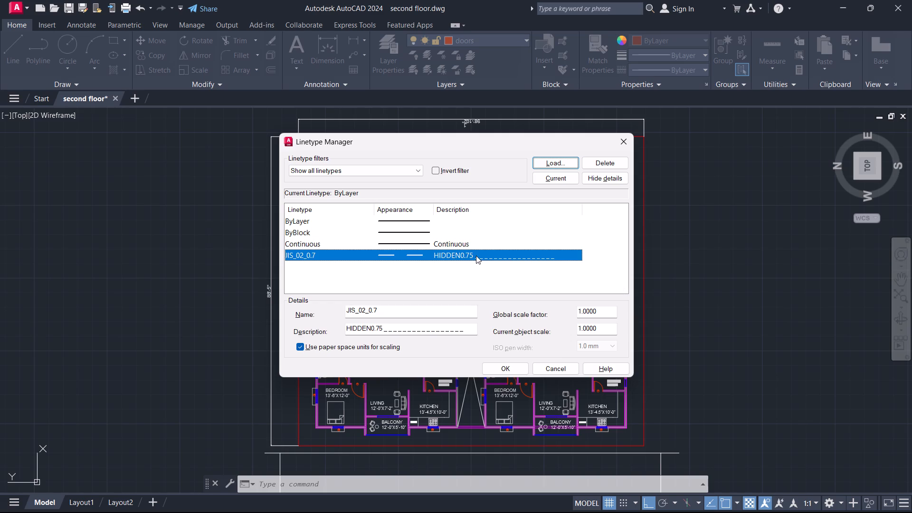
click(549, 176)
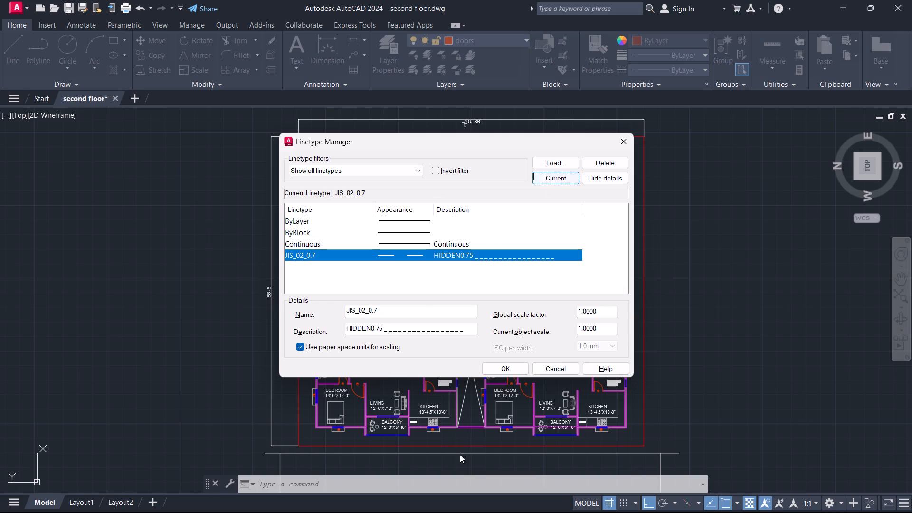
click(516, 370)
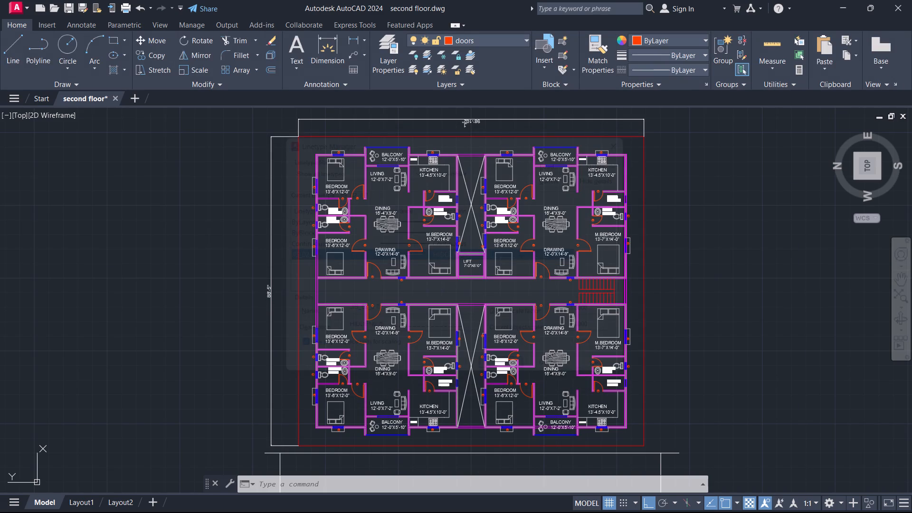
Change the linetype of the four red outer boundary lines around the building to JIS_02_0.7.
click(644, 266)
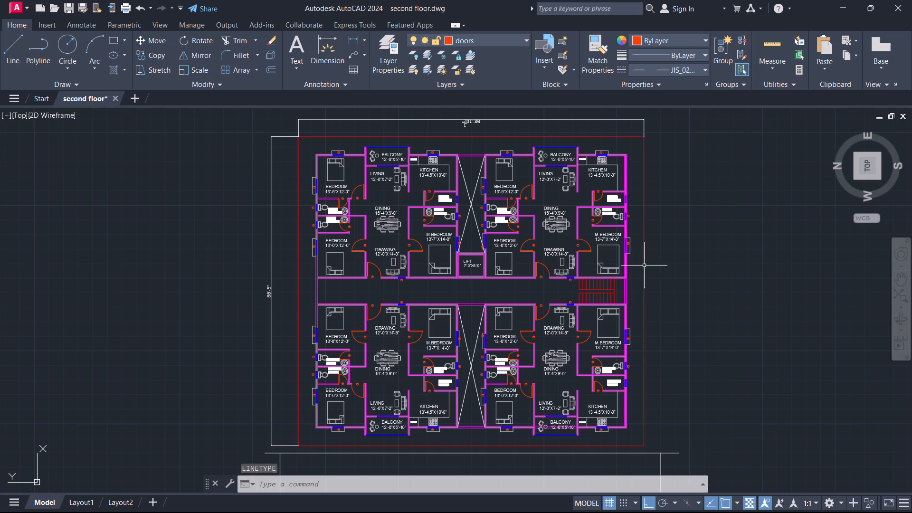
click(522, 135)
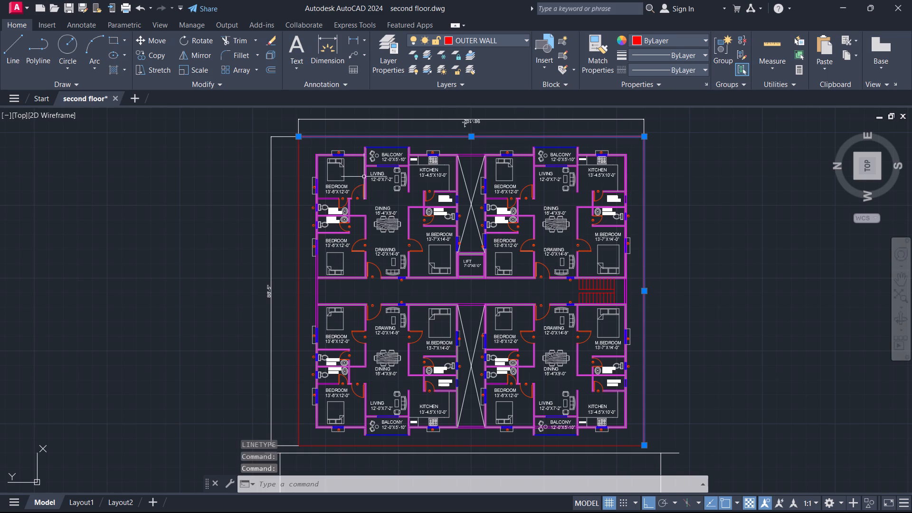
click(300, 173)
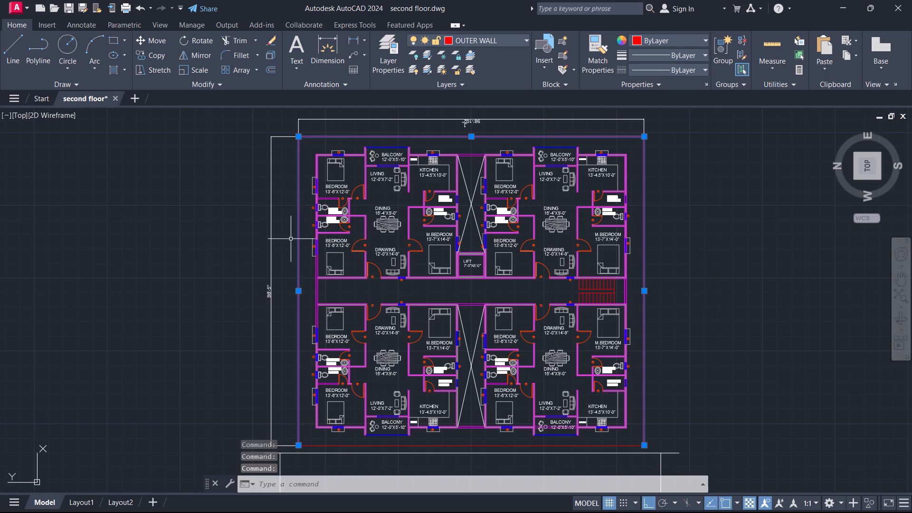
drag(327, 446, 332, 449)
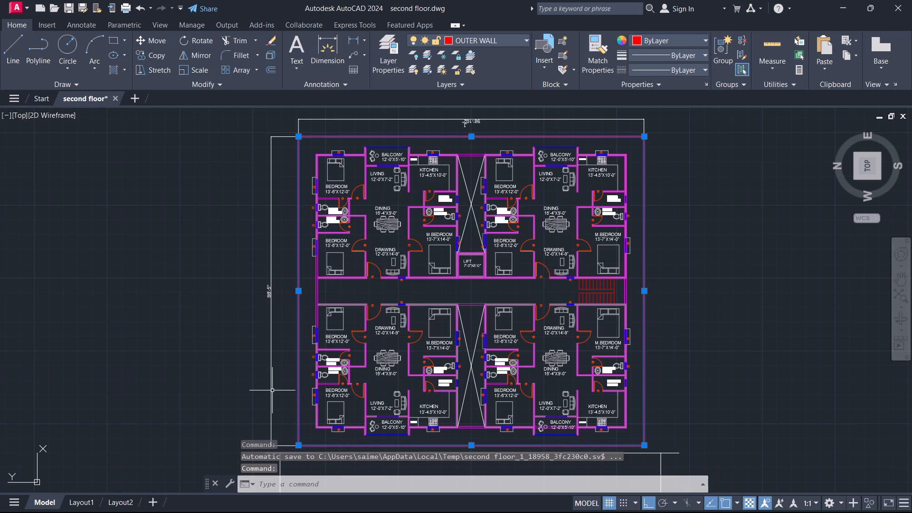
key(ctrl+1)
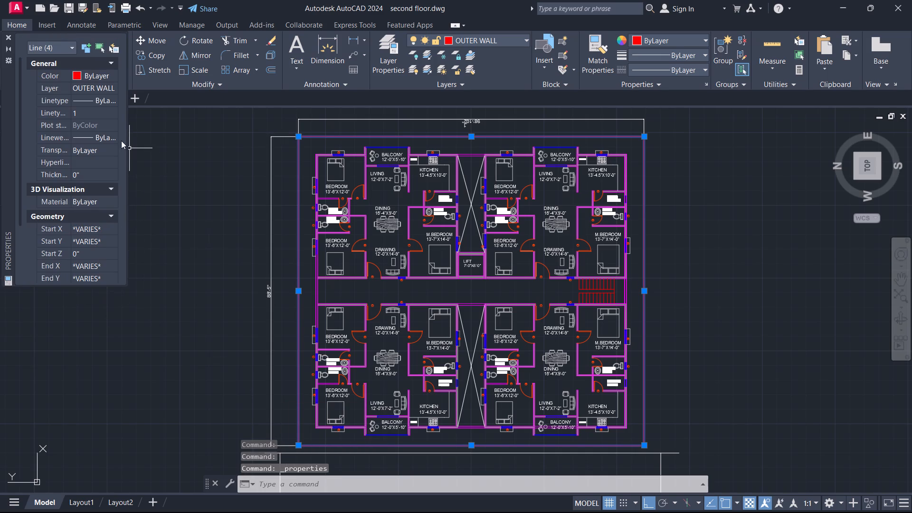
click(112, 103)
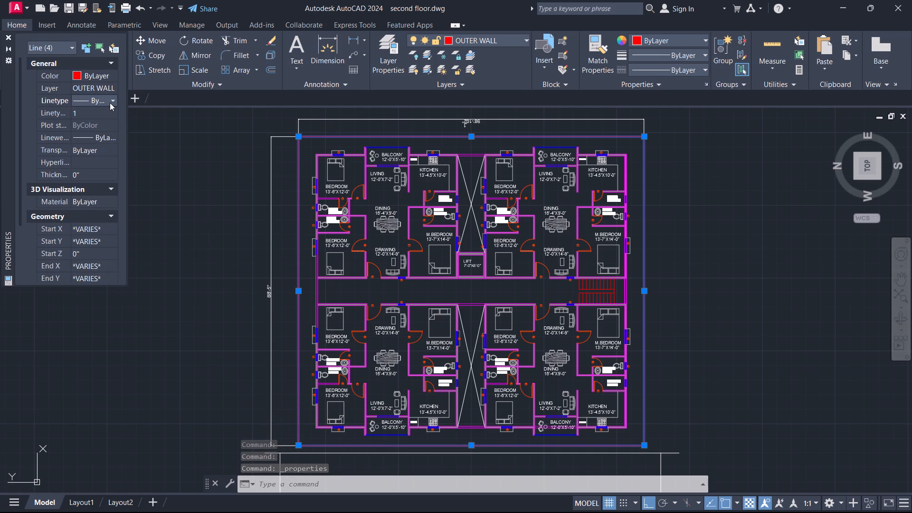
click(110, 103)
click(104, 138)
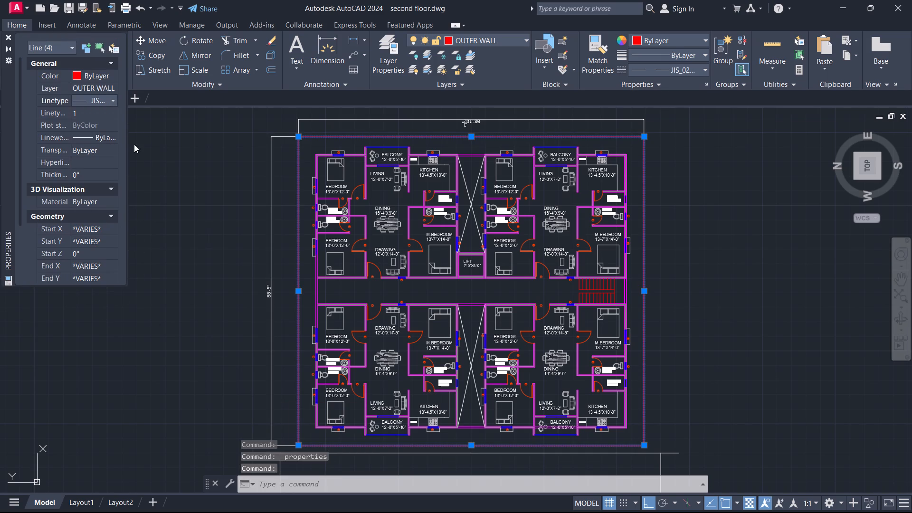
click(152, 171)
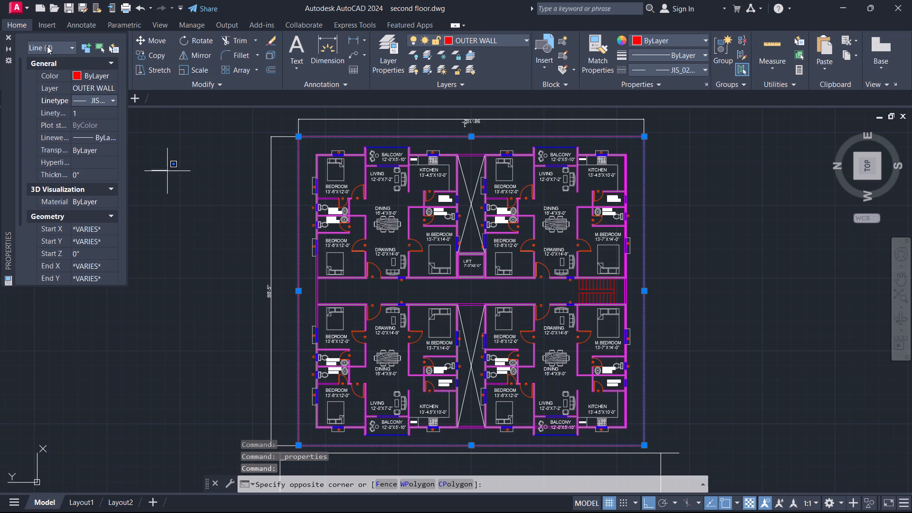
click(9, 37)
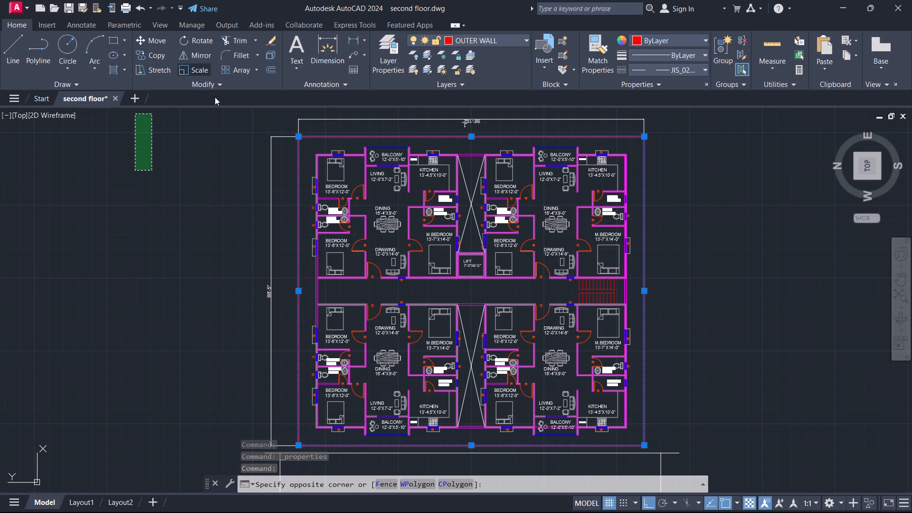
key(Escape)
key(Escape)
Inspect the dash pattern of the red boundary line up close, near the corner bedroom with the W2 tag.
scroll(306, 151, up, 2)
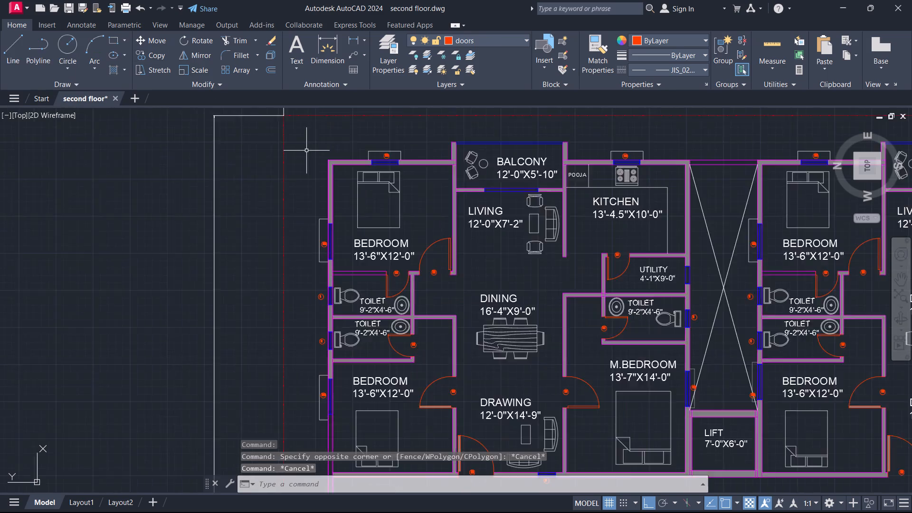
scroll(308, 151, up, 1)
scroll(270, 158, up, 6)
scroll(262, 202, up, 1)
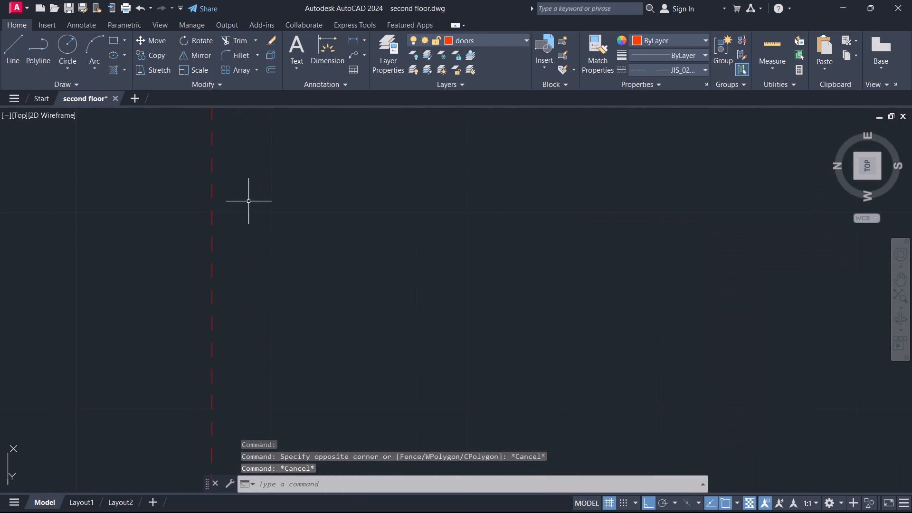
scroll(262, 205, up, 2)
scroll(269, 203, down, 8)
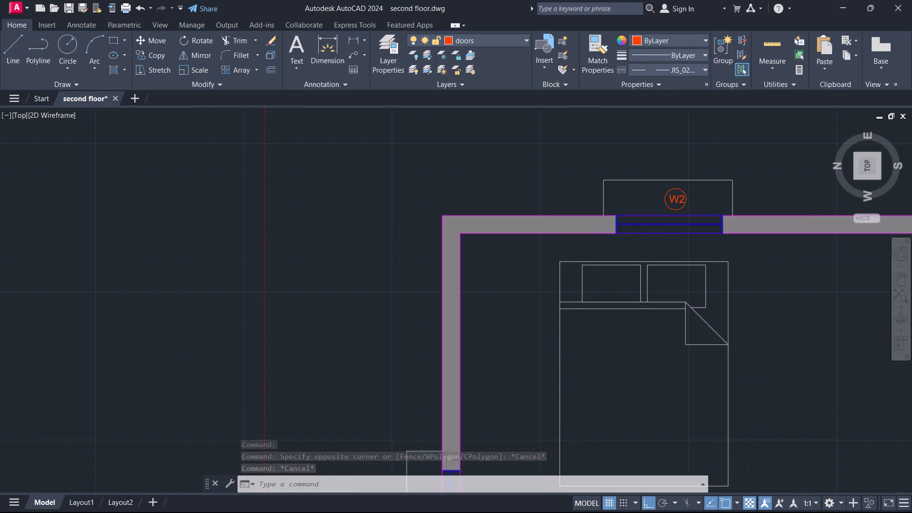
Set the linetype scale of the four red outer boundary lines around the building to 5.
scroll(290, 199, down, 2)
click(313, 158)
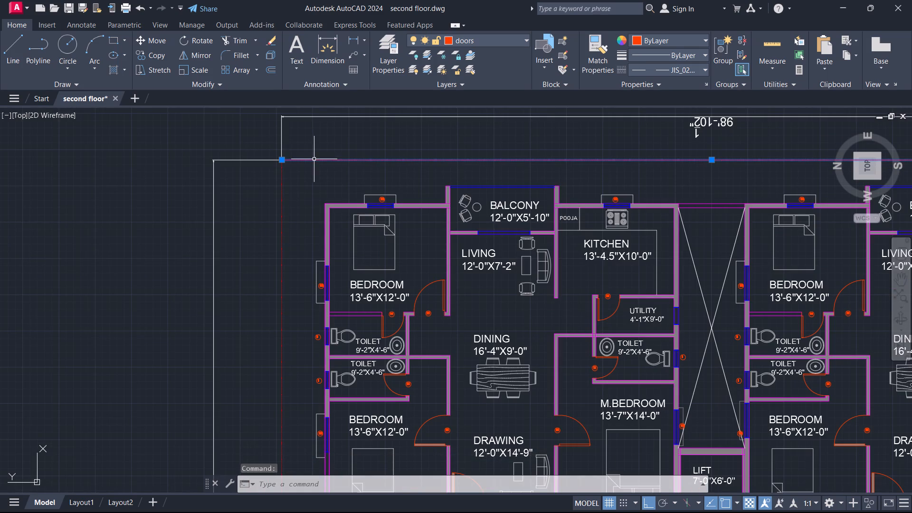
click(283, 198)
scroll(240, 244, down, 3)
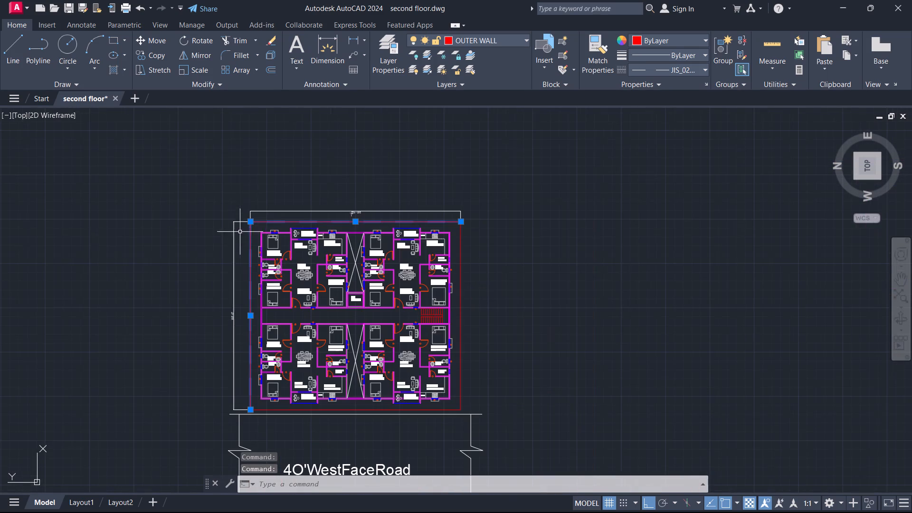
click(459, 256)
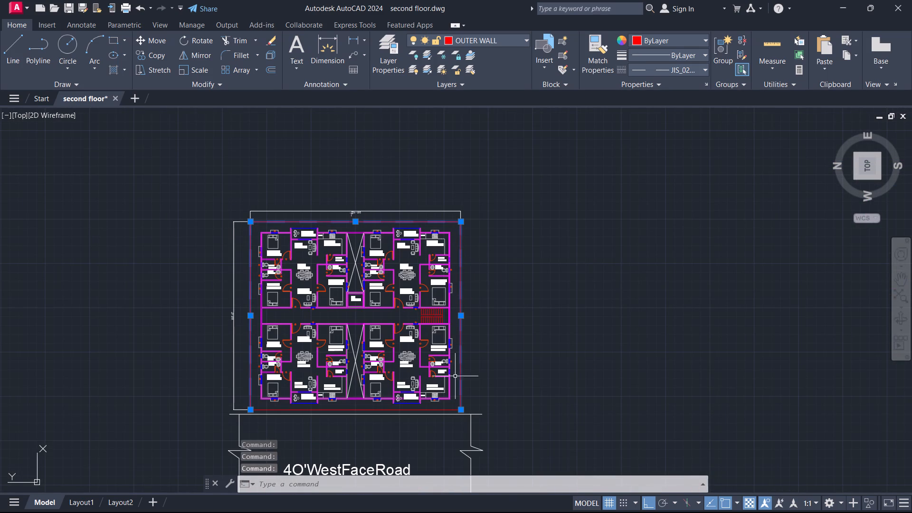
scroll(415, 419, up, 4)
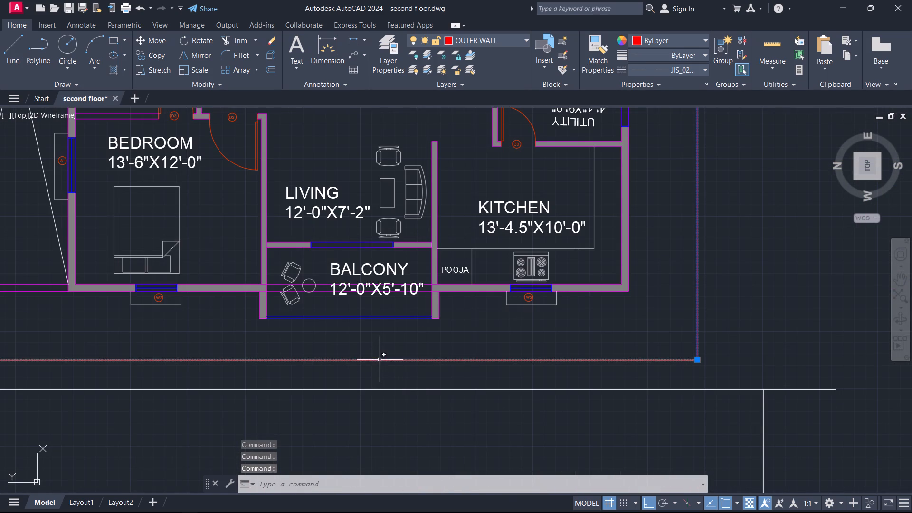
click(380, 359)
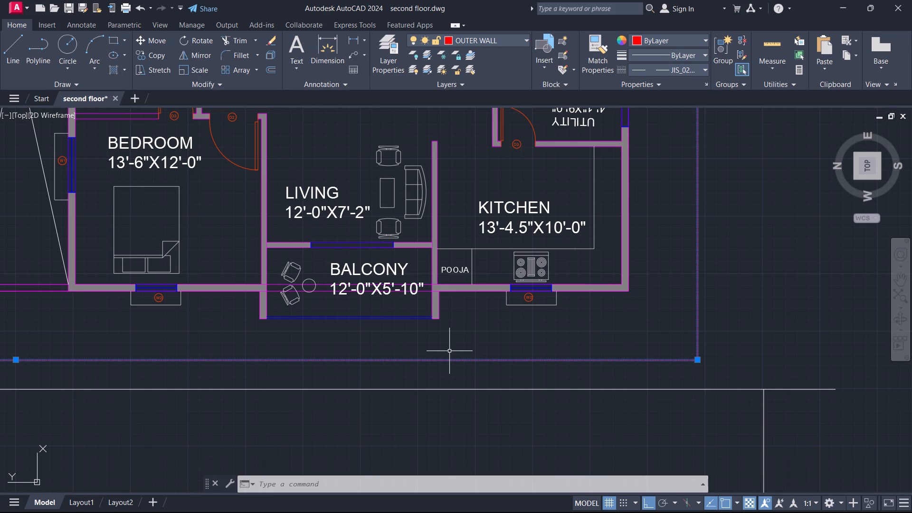
key(ctrl+1)
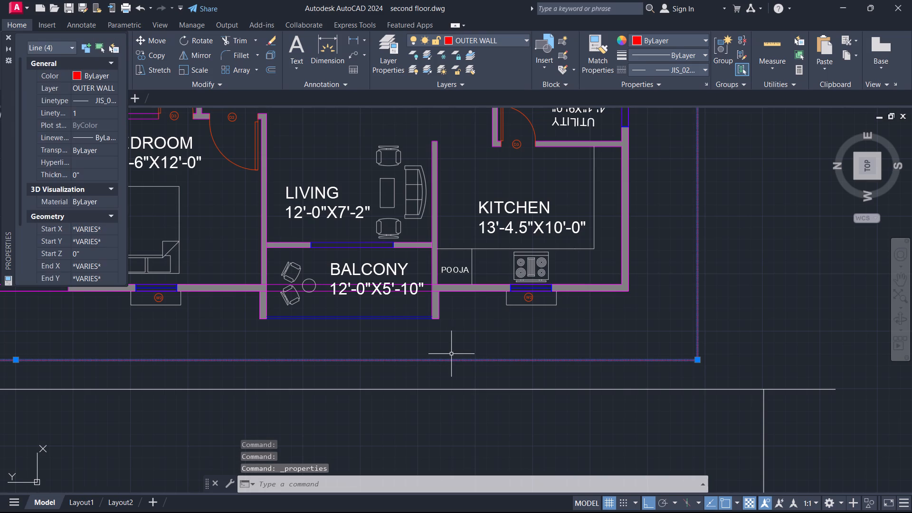
click(100, 109)
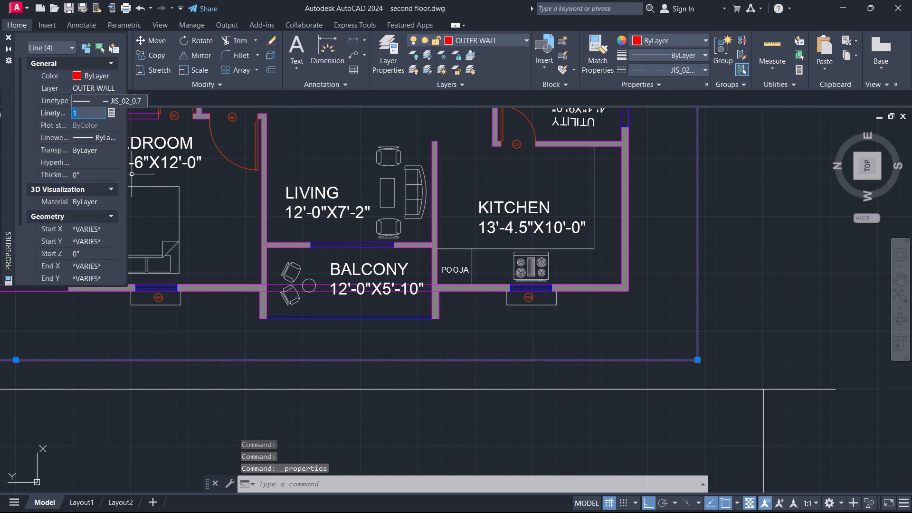
key(BackSpace)
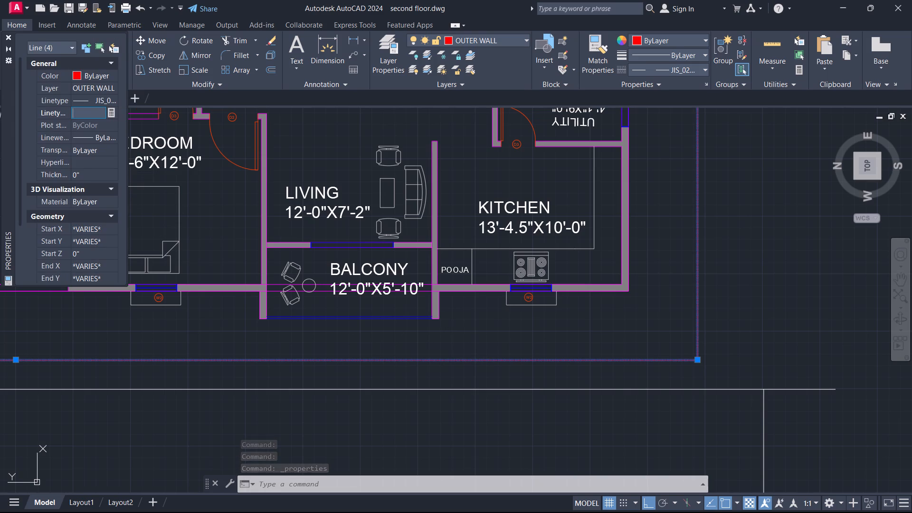
key(5)
key(Return)
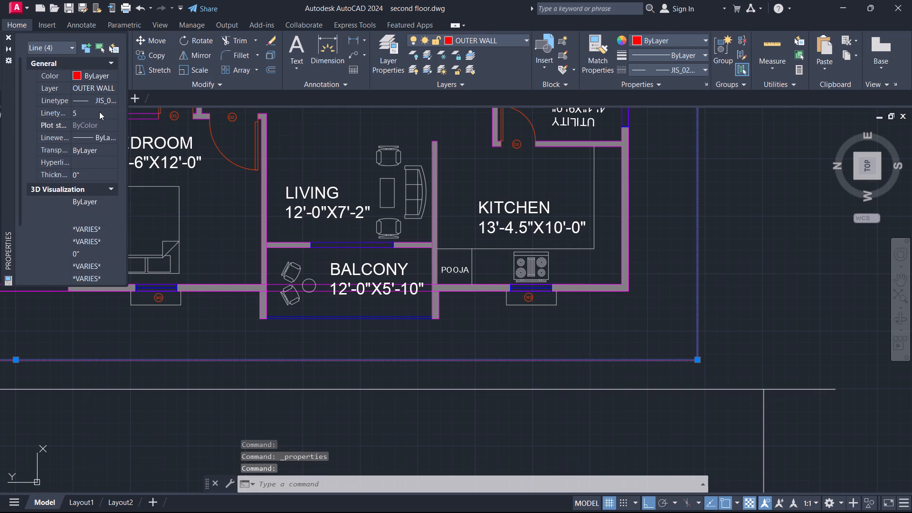
click(6, 38)
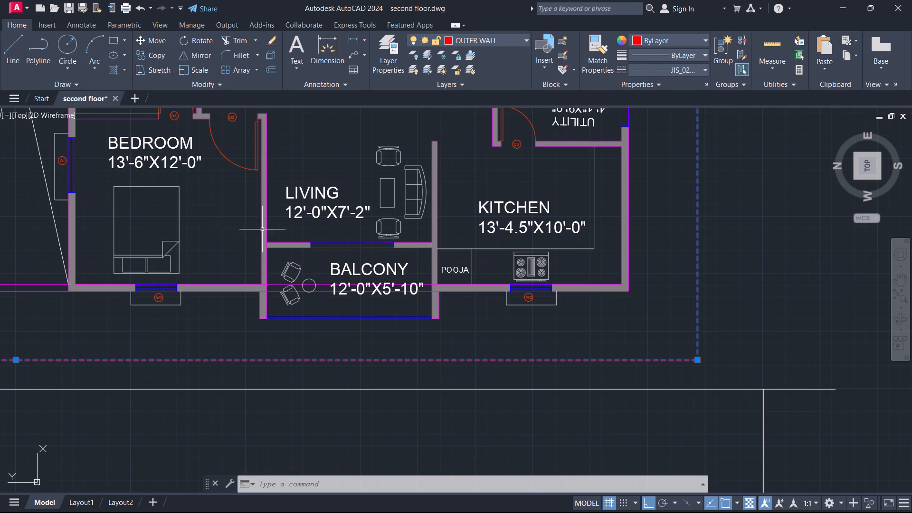
key(Return)
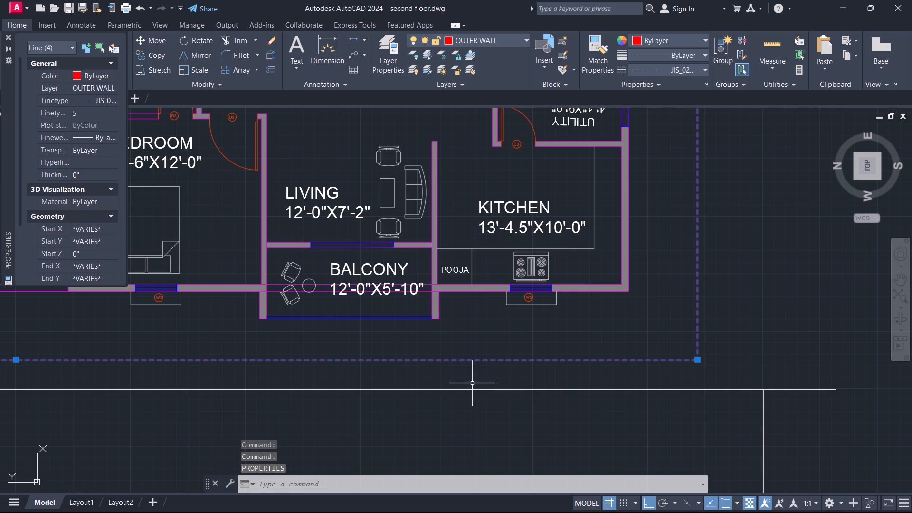
key(Escape)
Examine the whole floor plan with its dashed red boundary and the road in front of it.
scroll(599, 353, down, 3)
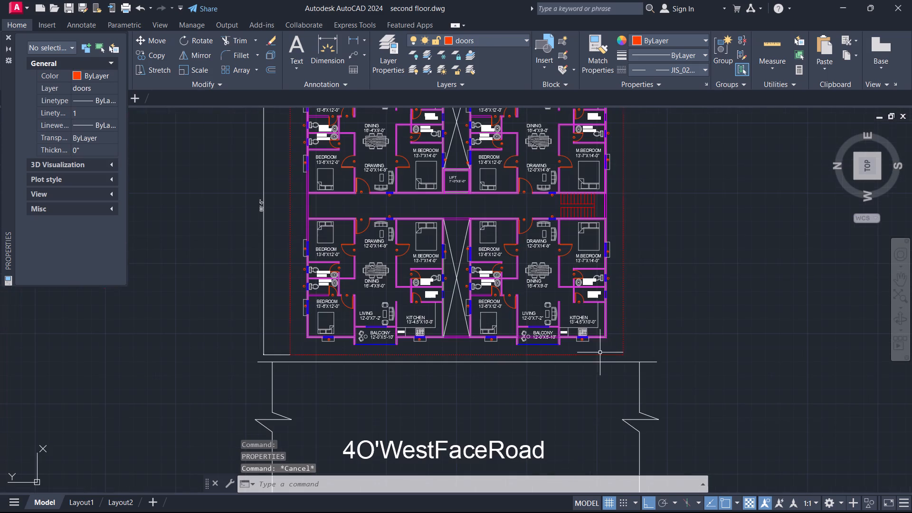
middle_drag(655, 331, 644, 409)
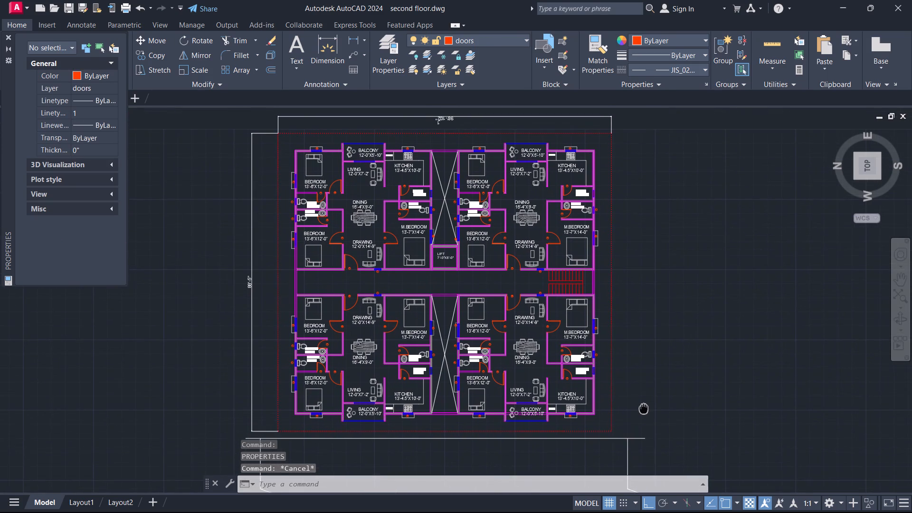
middle_drag(644, 409, 657, 399)
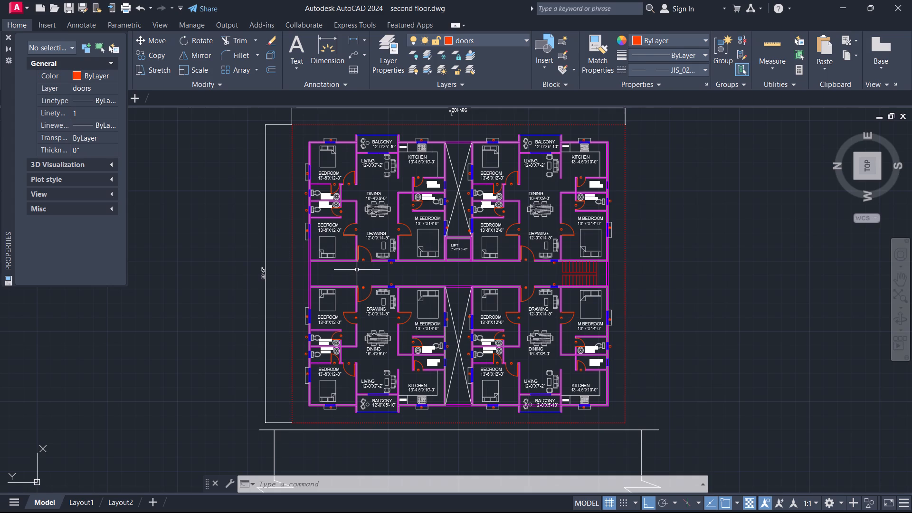
click(3, 36)
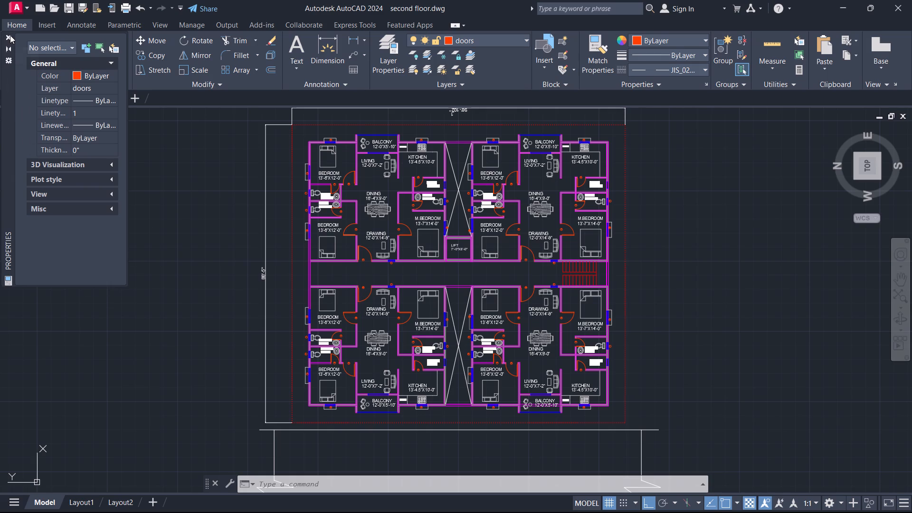
click(10, 35)
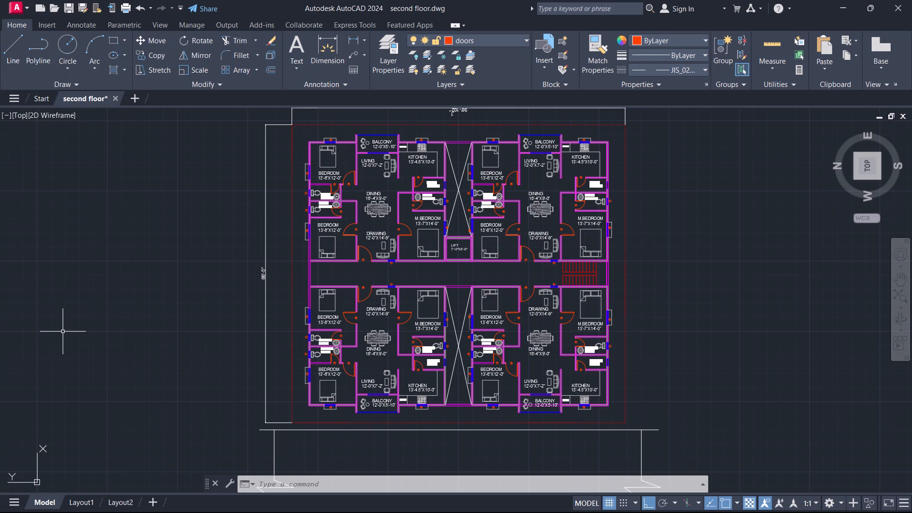
scroll(70, 332, down, 1)
middle_drag(88, 327, 133, 292)
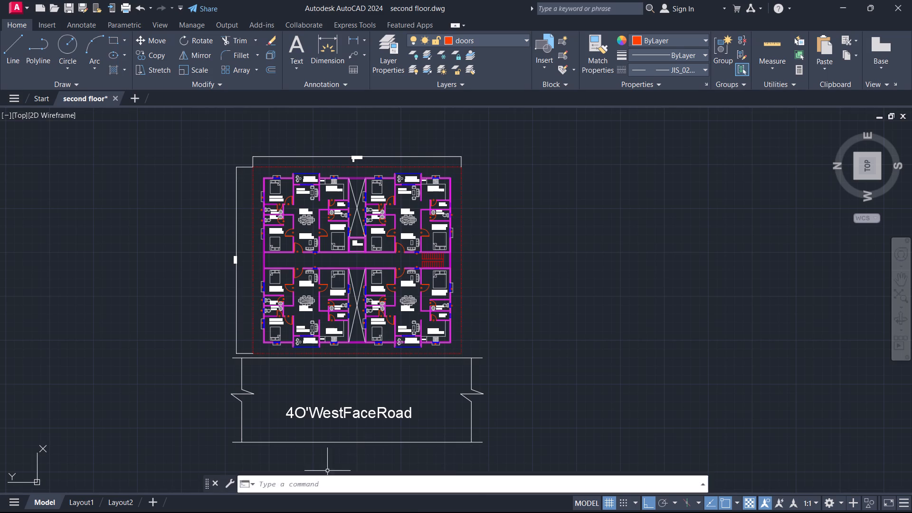
scroll(235, 203, up, 2)
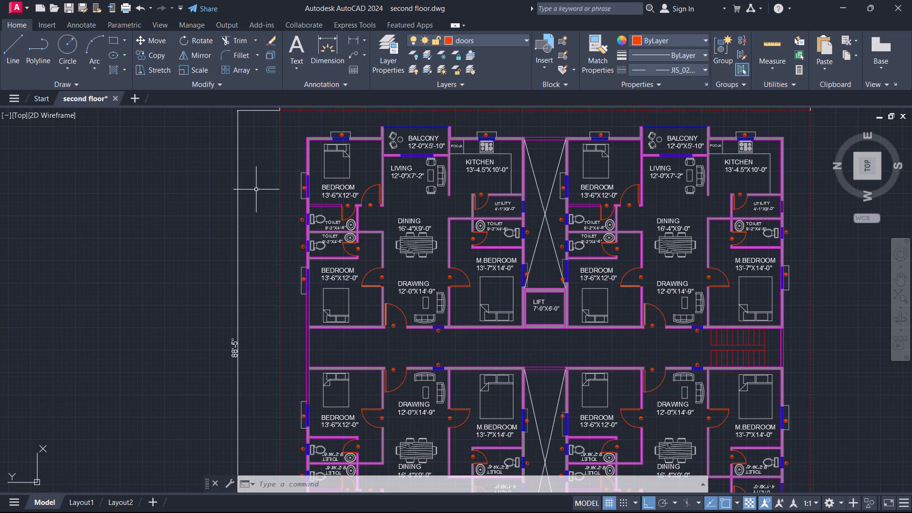
scroll(256, 190, down, 1)
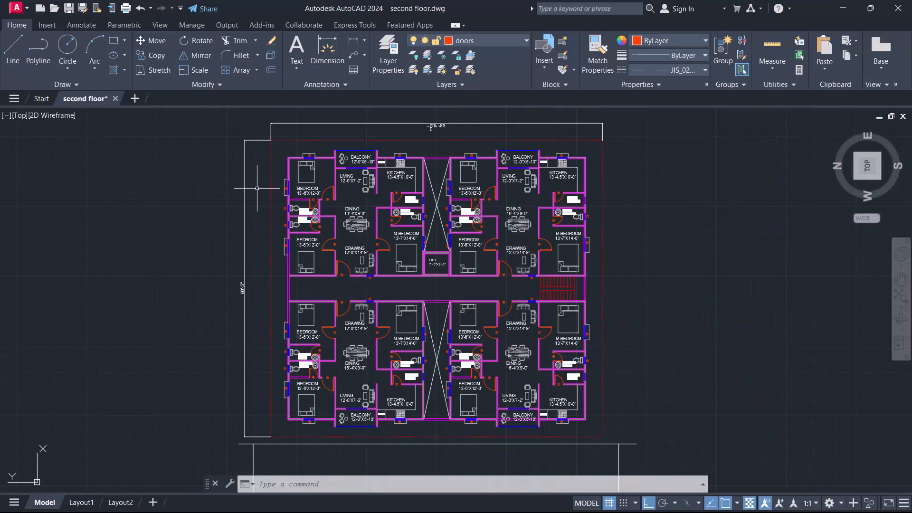
scroll(259, 187, down, 1)
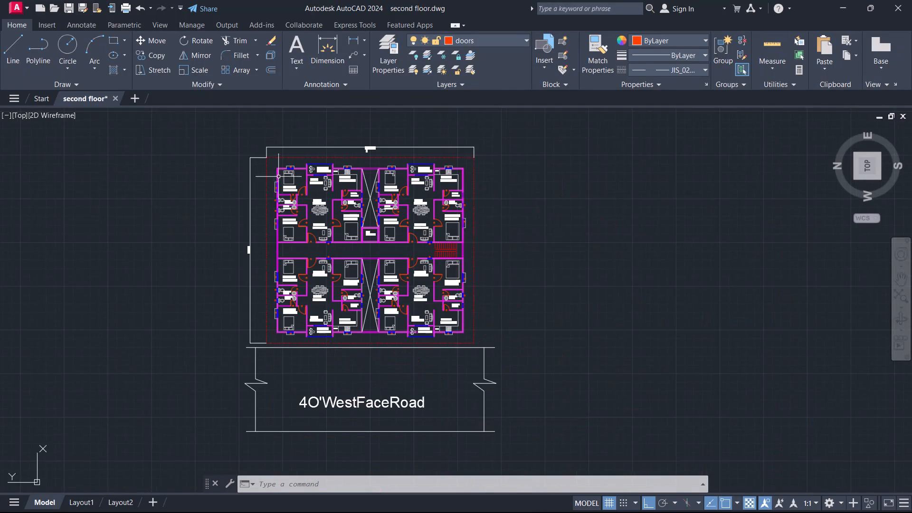
On the dimensions layer, add a linear dimension between the dashed boundary and the corner bedroom's outer wall with the W2 window.
scroll(298, 173, up, 2)
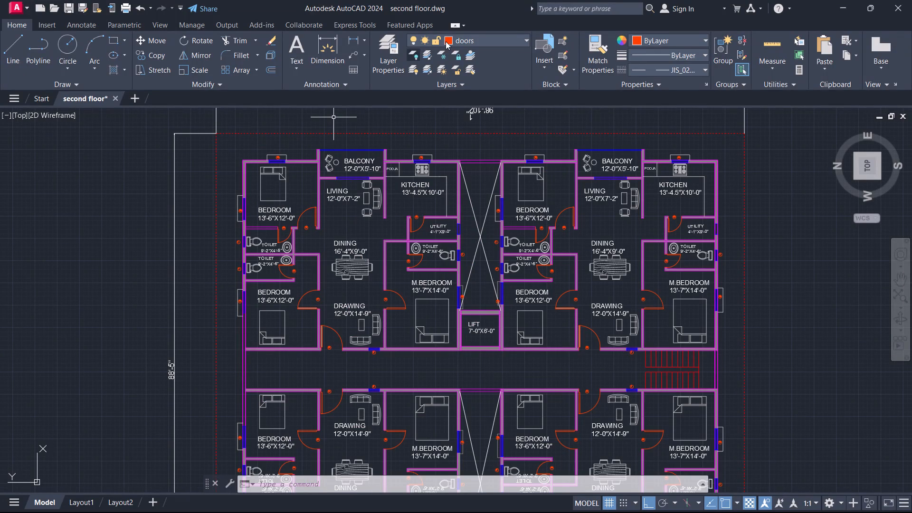
click(446, 41)
click(494, 37)
click(495, 38)
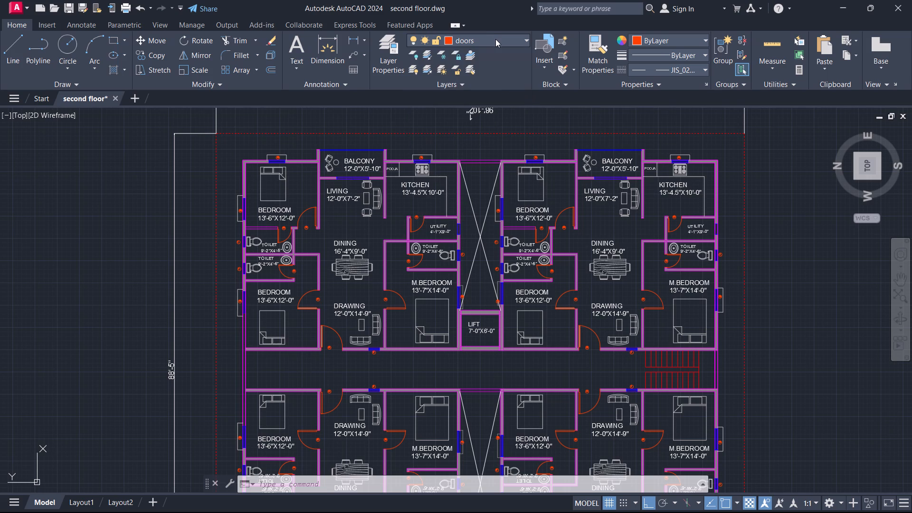
click(476, 79)
click(349, 38)
scroll(216, 136, up, 3)
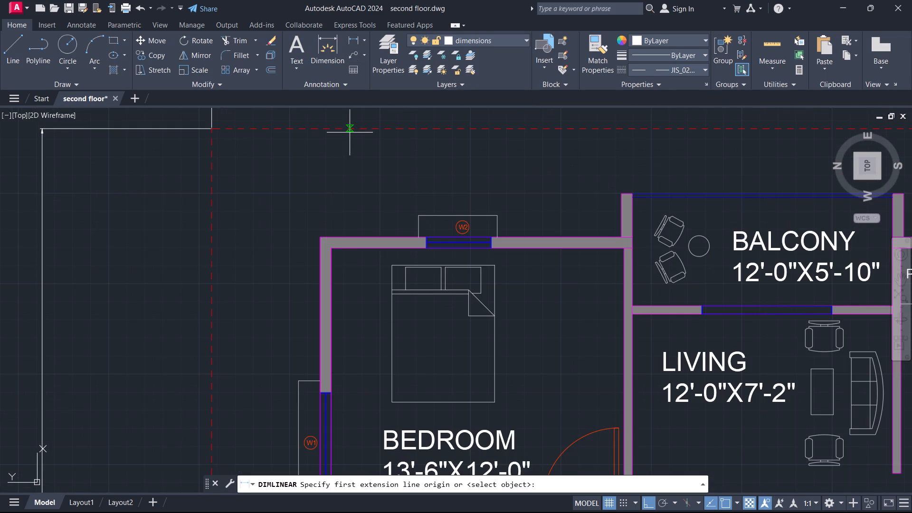
click(347, 129)
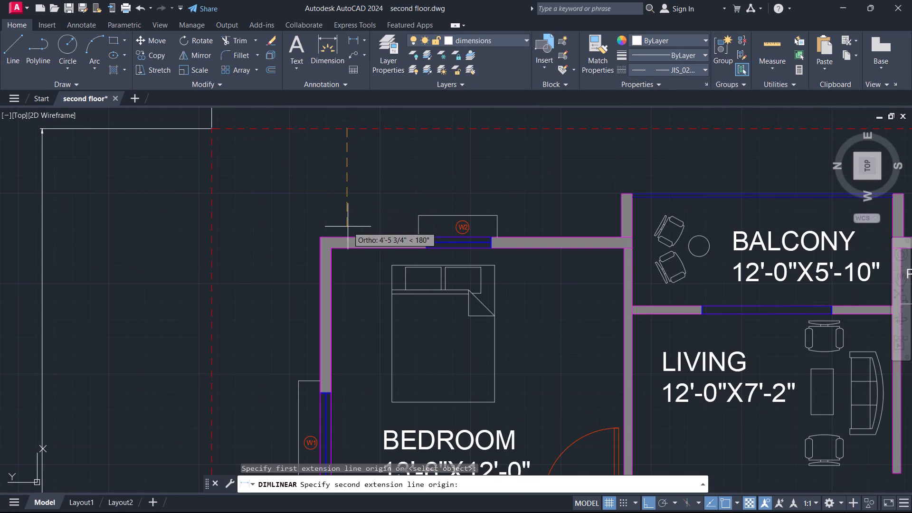
click(342, 233)
click(340, 202)
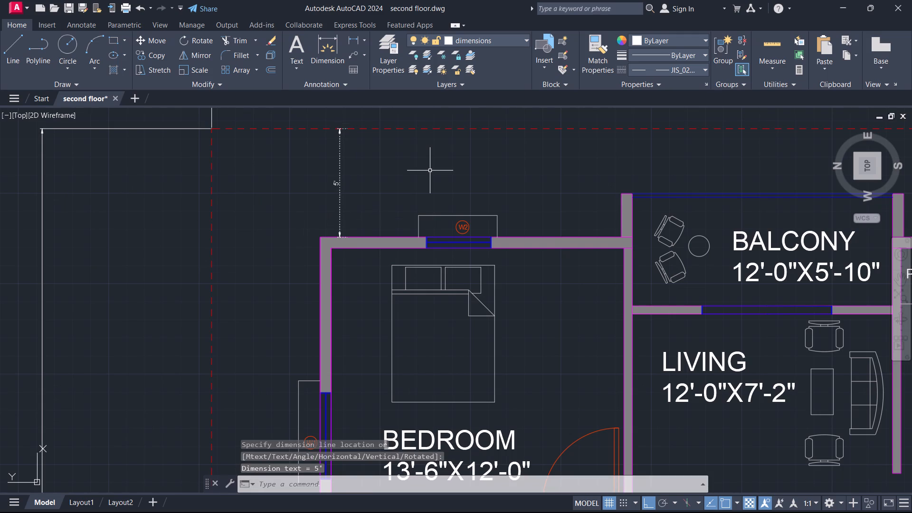
Add a linear dimension between the adjacent dashed boundary line and the same bedroom's outer wall with the W1 window.
key(space)
click(215, 289)
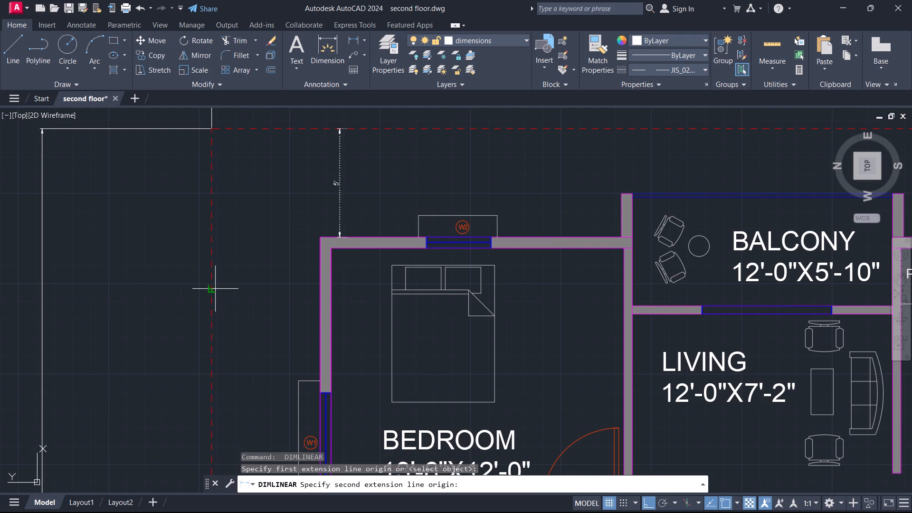
click(321, 288)
click(315, 269)
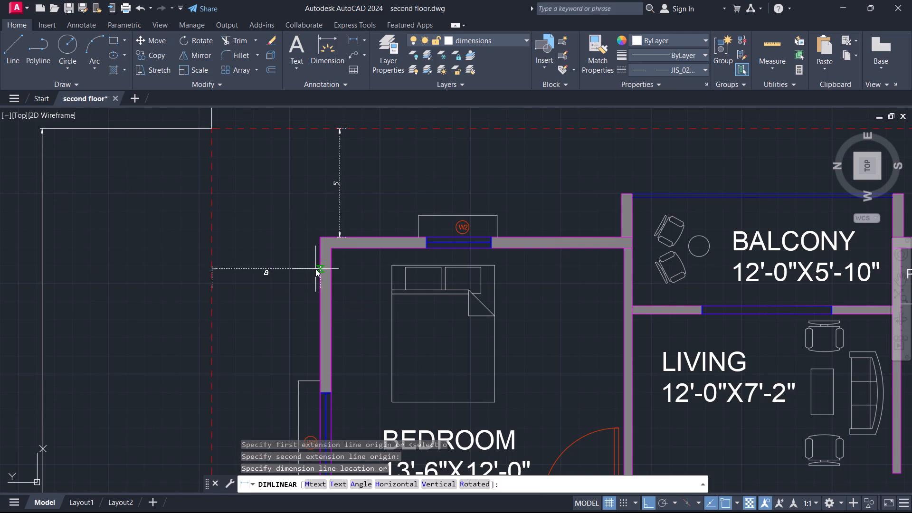
Set the text height of both new setback dimensions at the corner bedroom to 1'.
click(338, 182)
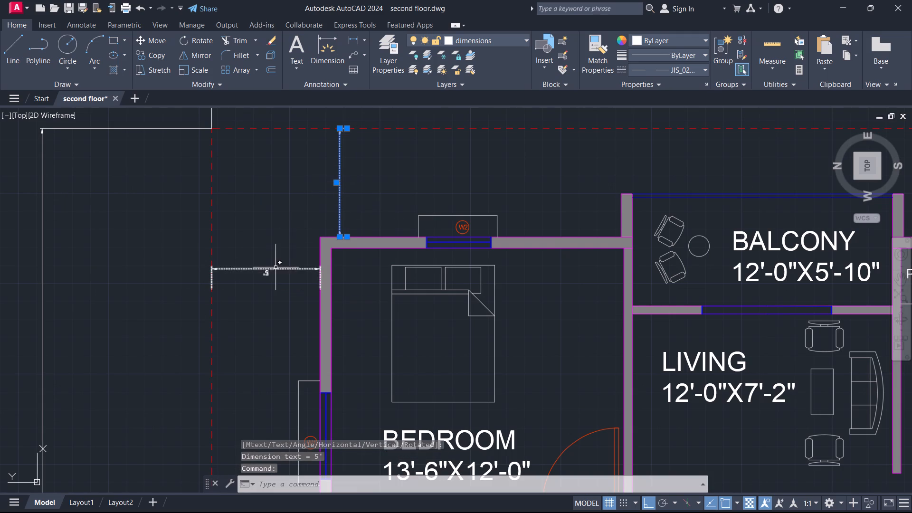
click(273, 271)
click(256, 277)
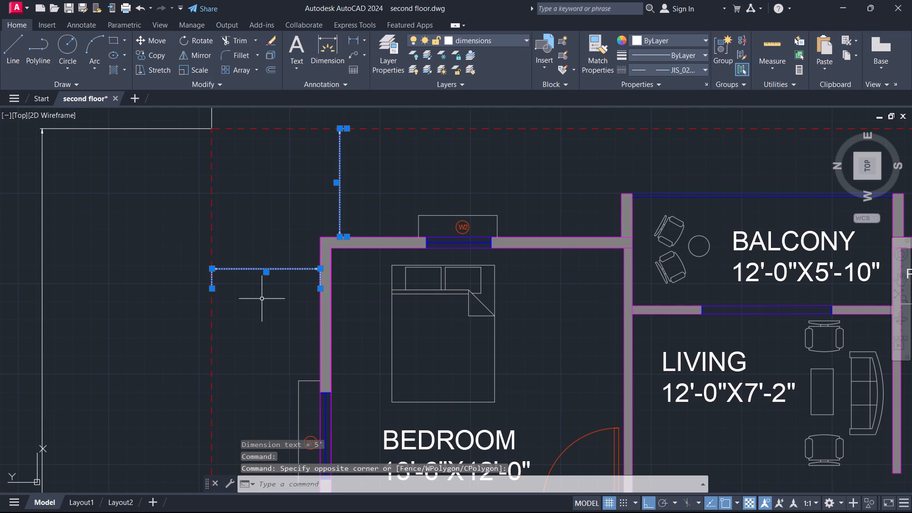
key(ctrl+1)
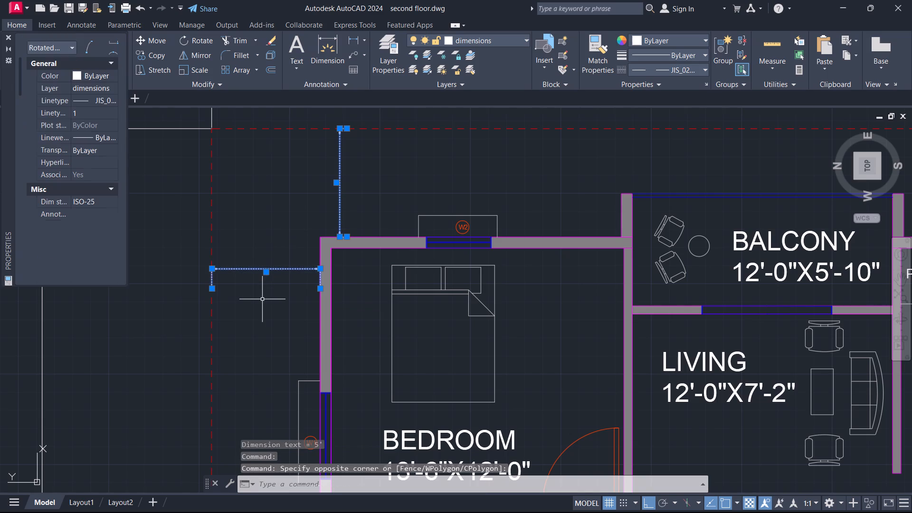
scroll(66, 138, down, 7)
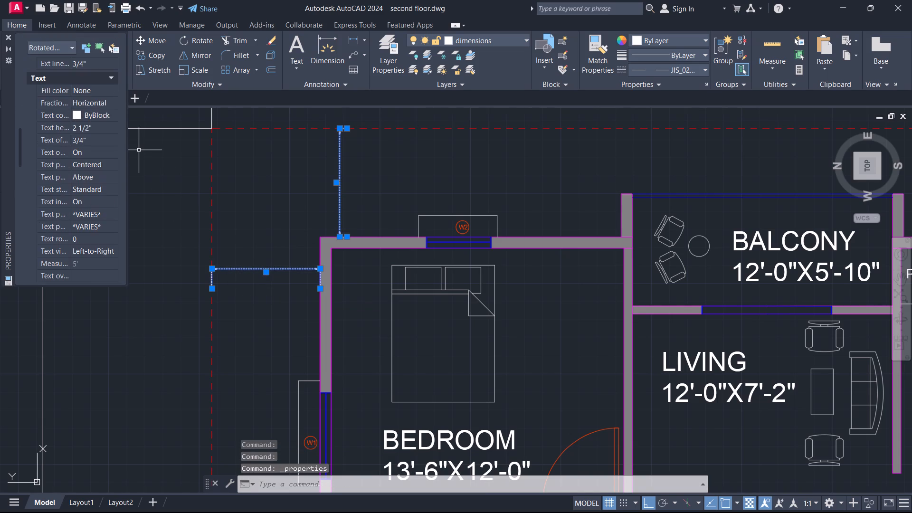
click(101, 125)
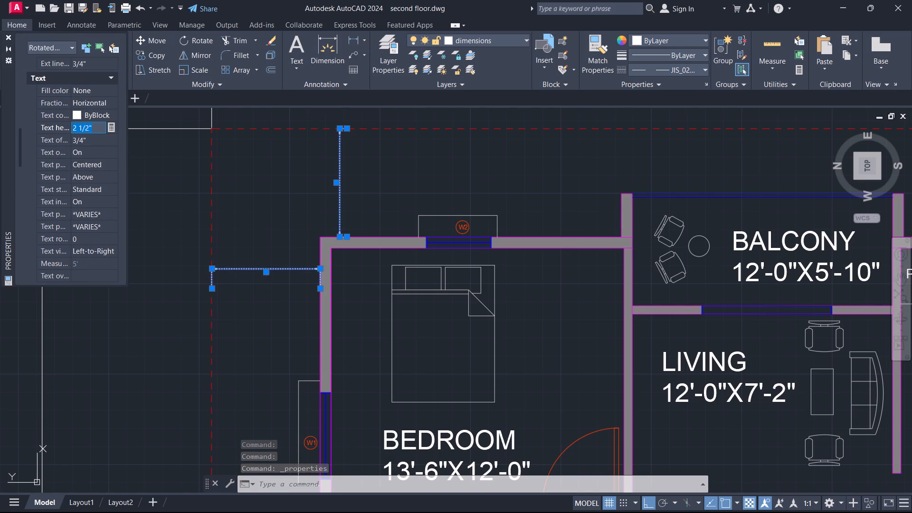
key(BackSpace)
text(1')
key(Return)
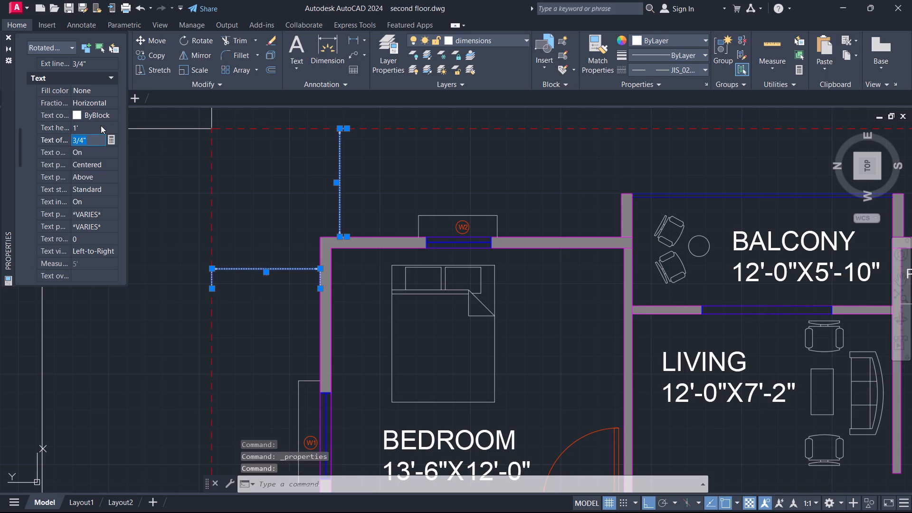
click(2, 35)
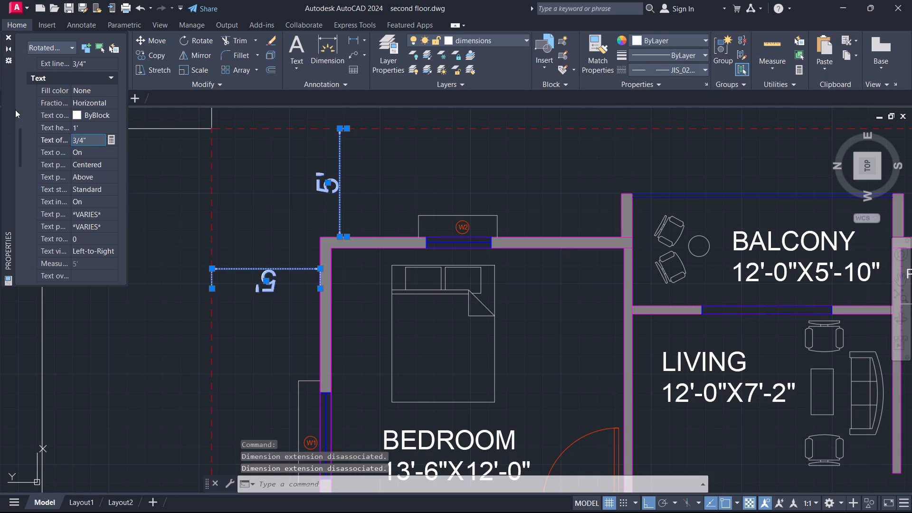
Close the object properties and deselect the two setback dimensions at the corner bedroom.
click(9, 38)
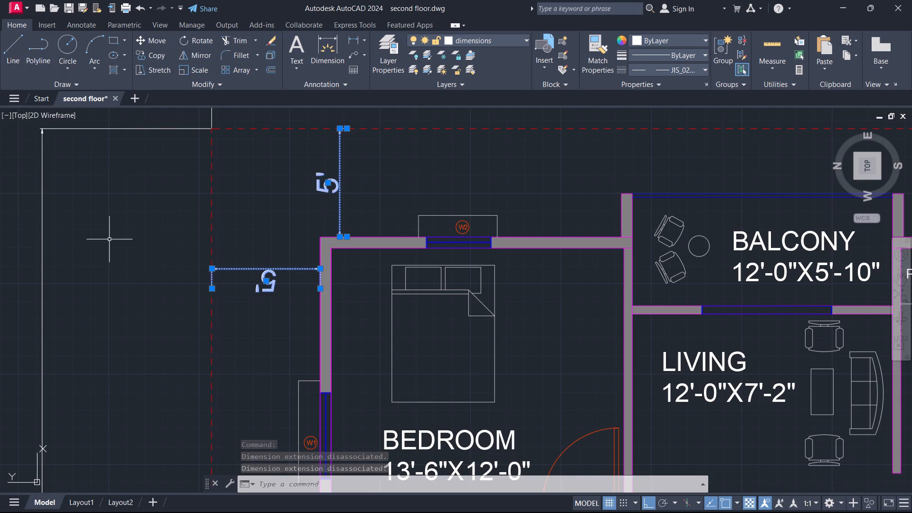
click(122, 248)
key(Escape)
key(Escape)
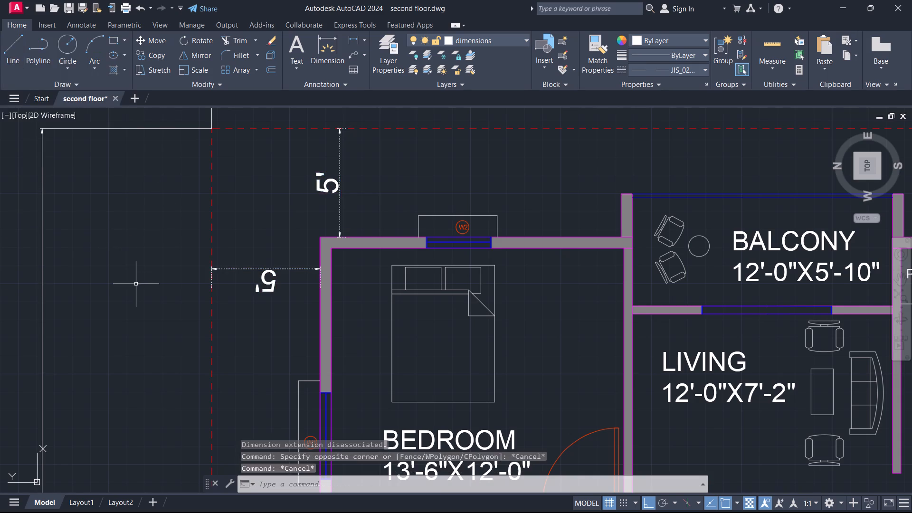
Examine the two corner setback dimensions and how they read against the whole plan and its dashed boundary.
scroll(148, 280, down, 2)
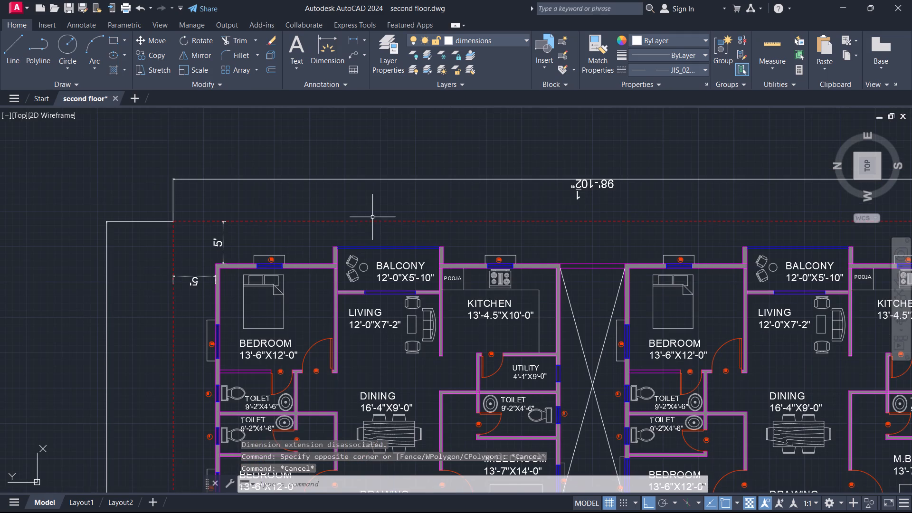
scroll(210, 222, up, 2)
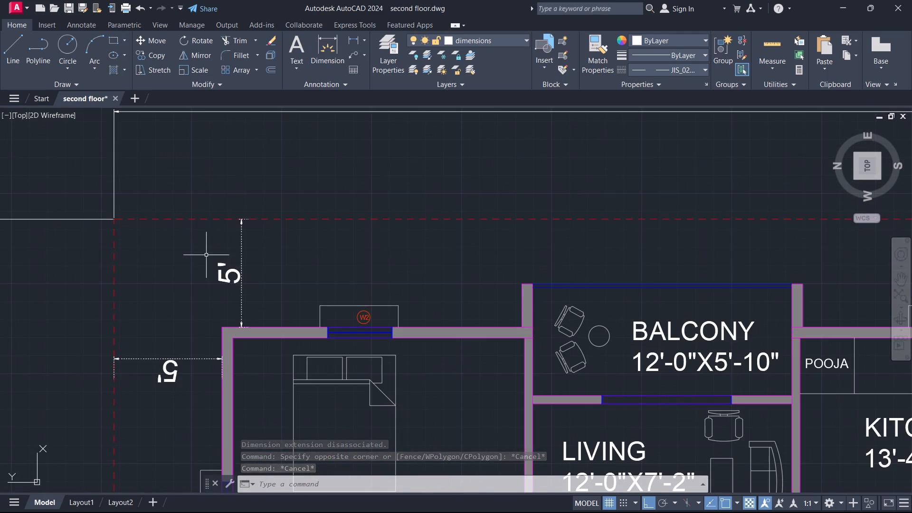
scroll(280, 256, down, 1)
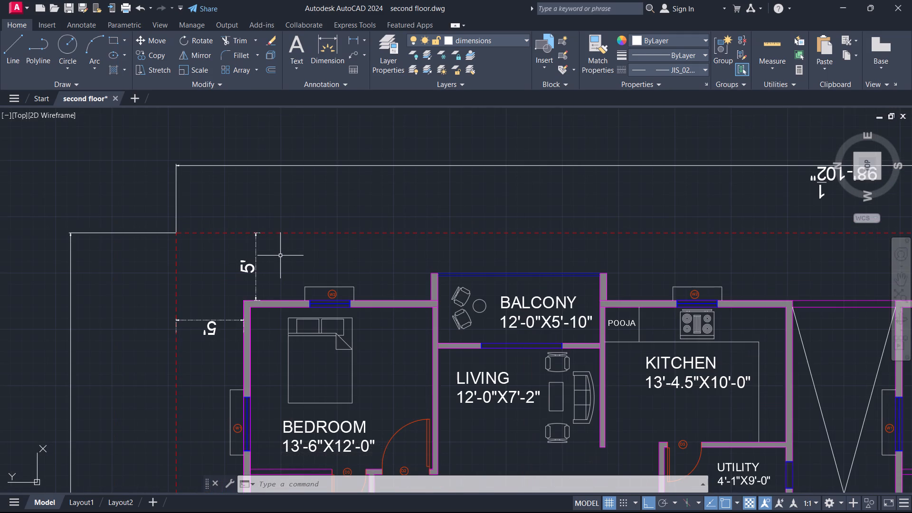
scroll(280, 256, down, 2)
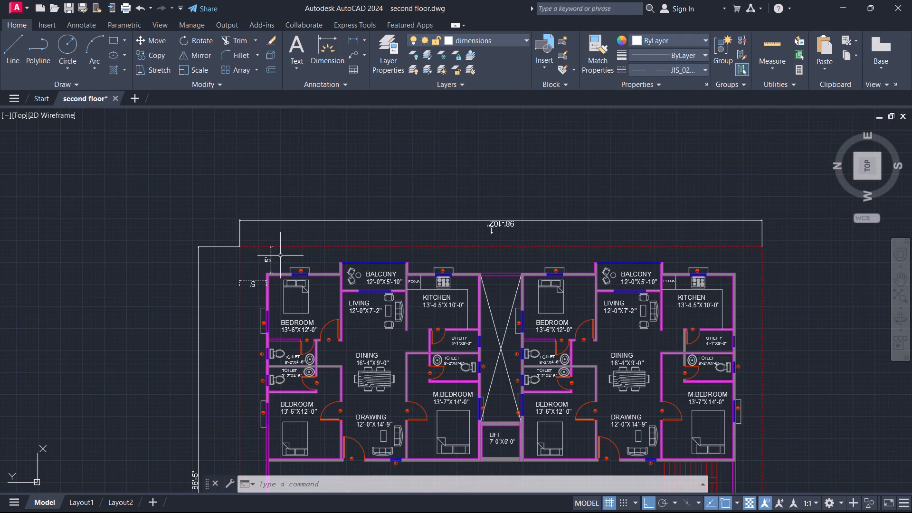
middle_drag(224, 291, 187, 244)
middle_click(187, 244)
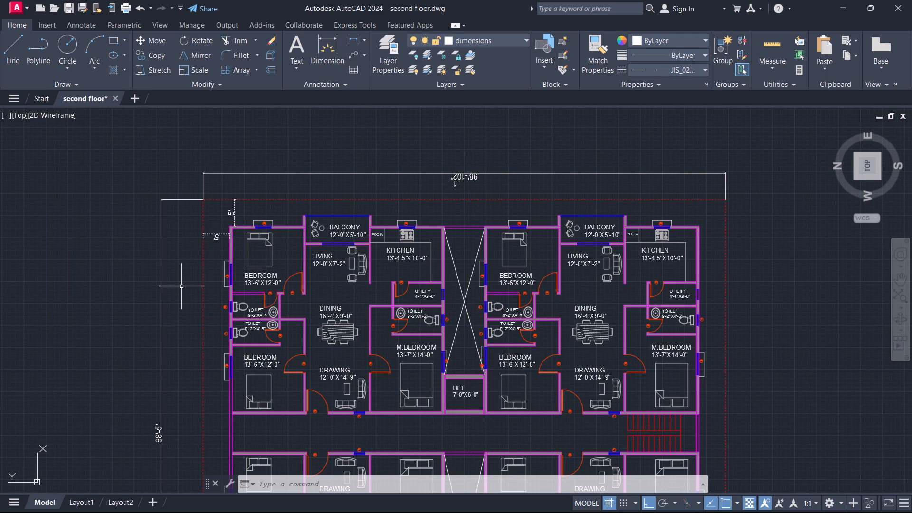
scroll(213, 257, down, 1)
middle_drag(359, 362, 380, 284)
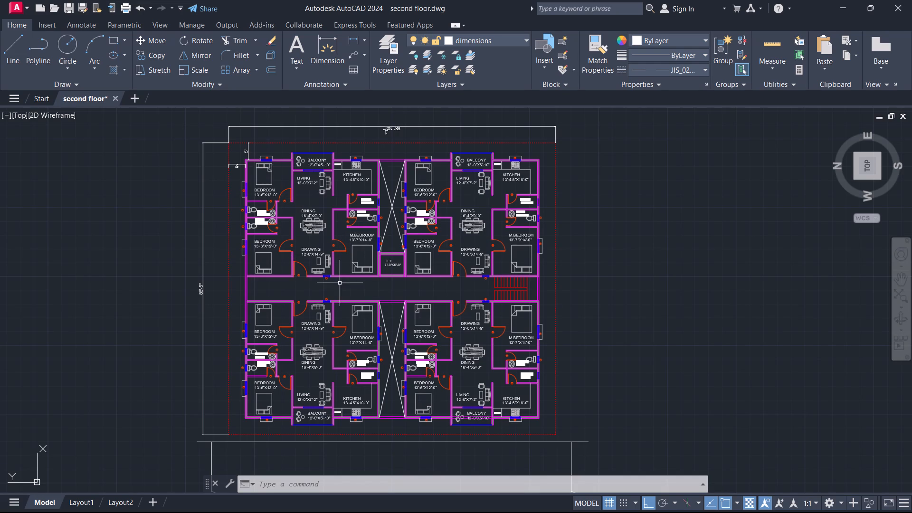
middle_drag(346, 291, 452, 303)
middle_drag(425, 303, 420, 297)
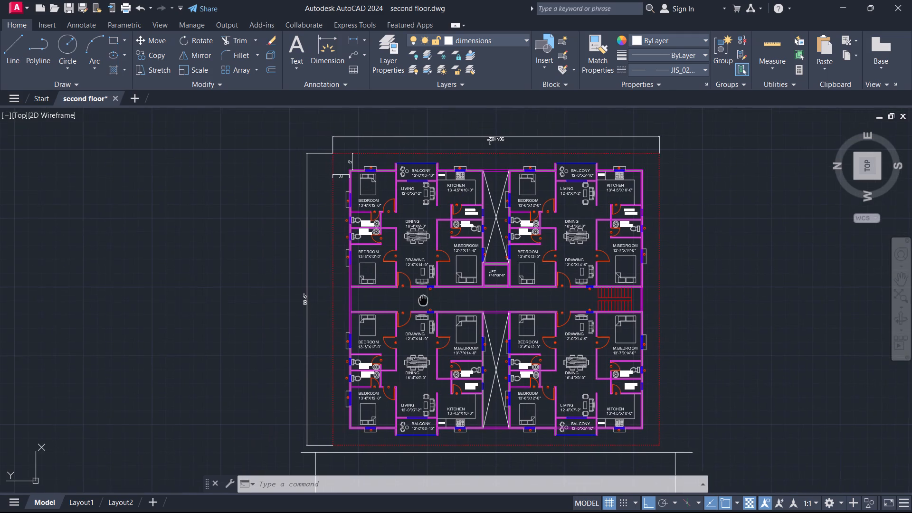
middle_drag(420, 297, 384, 284)
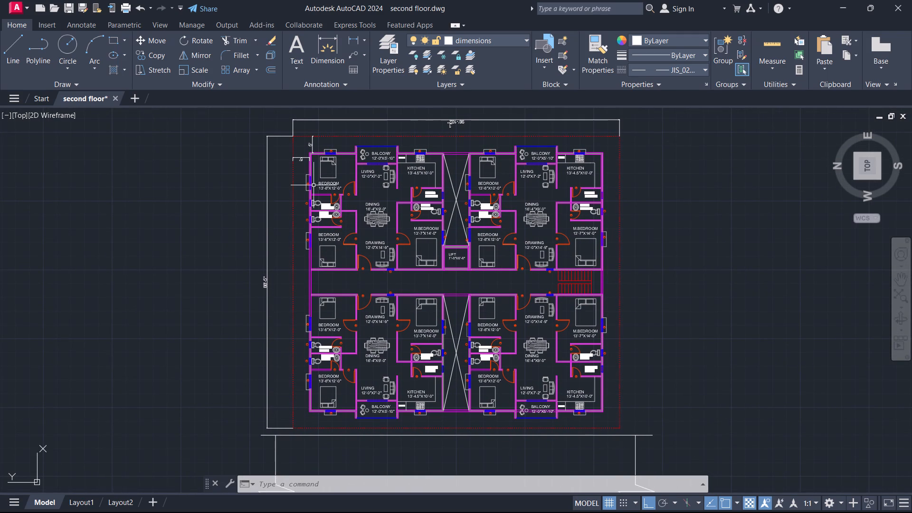
Review the complete second-floor plan, including the apartments, lift, stair, central corridor, overall dimensions and the road in front.
scroll(388, 164, up, 2)
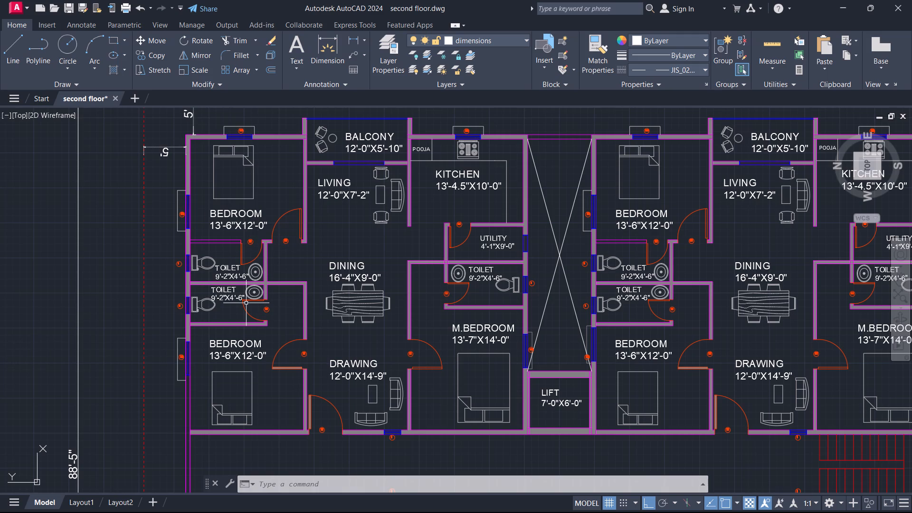
scroll(247, 303, down, 1)
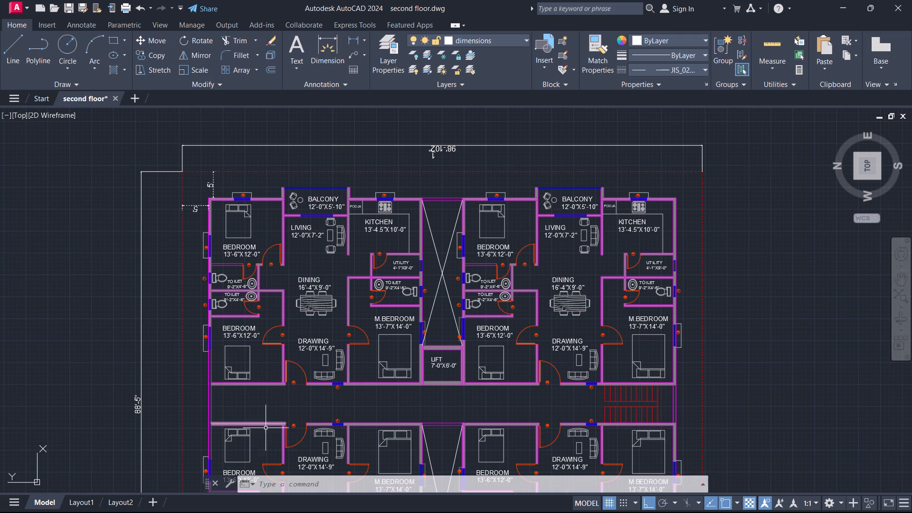
middle_drag(402, 412, 412, 339)
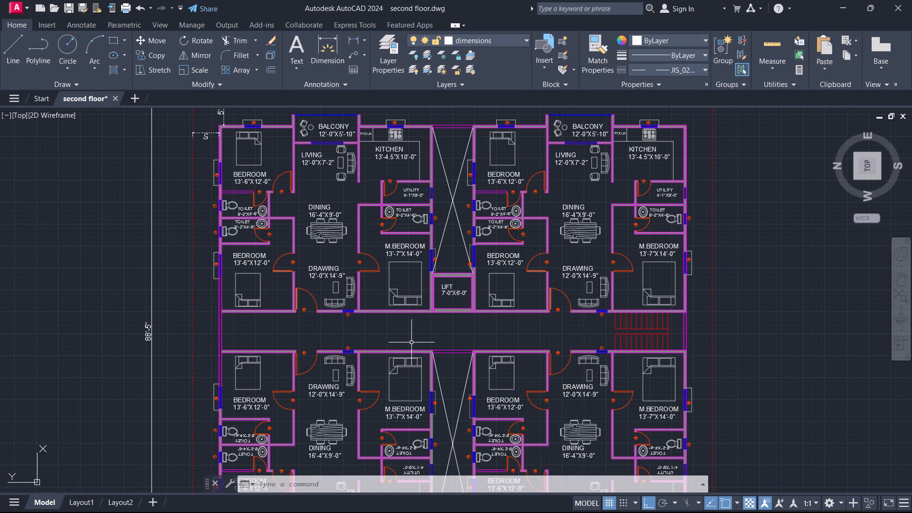
middle_drag(424, 334, 424, 274)
scroll(445, 286, down, 1)
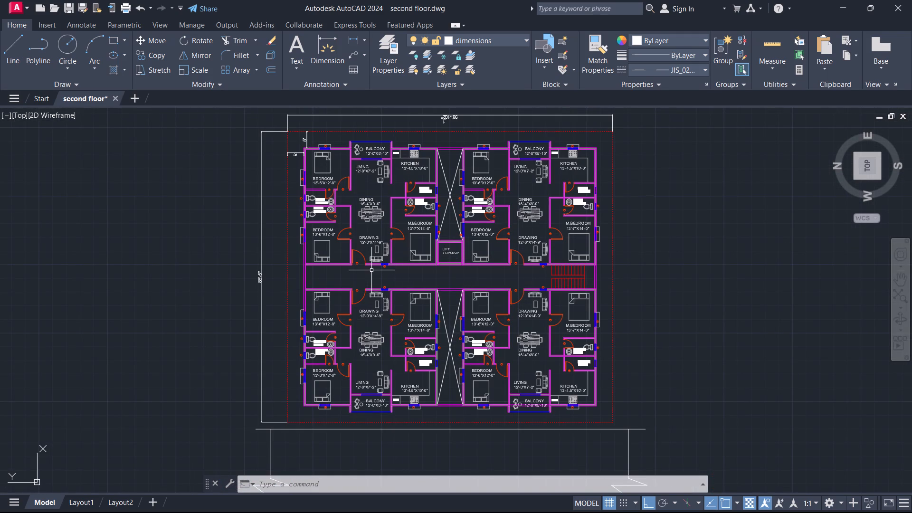
scroll(462, 437, down, 1)
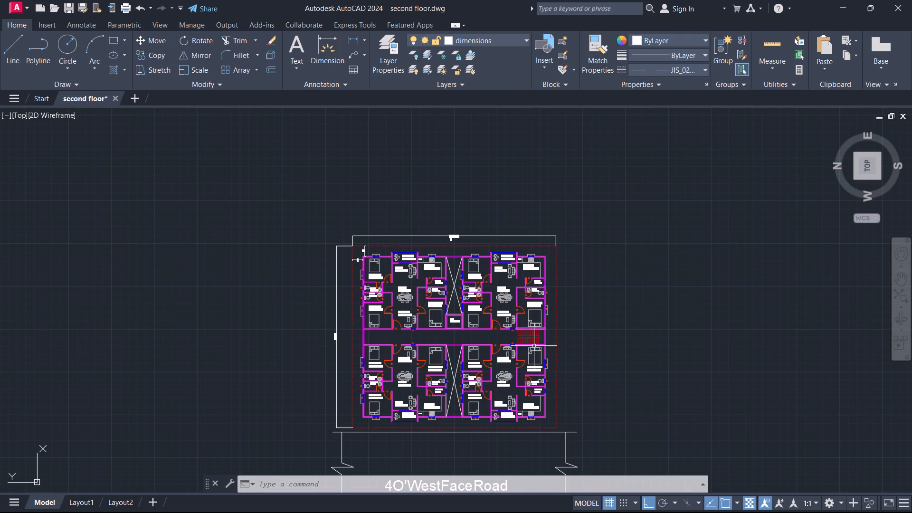
middle_drag(552, 338, 500, 267)
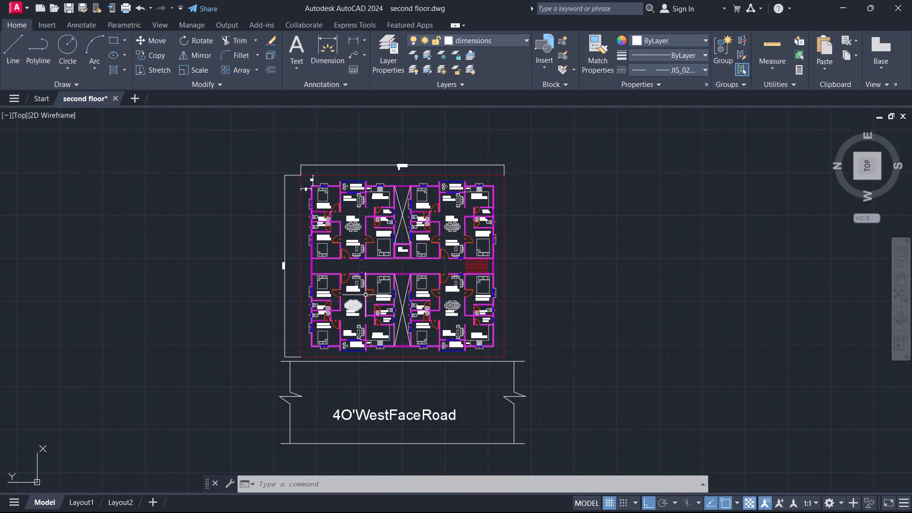
scroll(365, 295, up, 2)
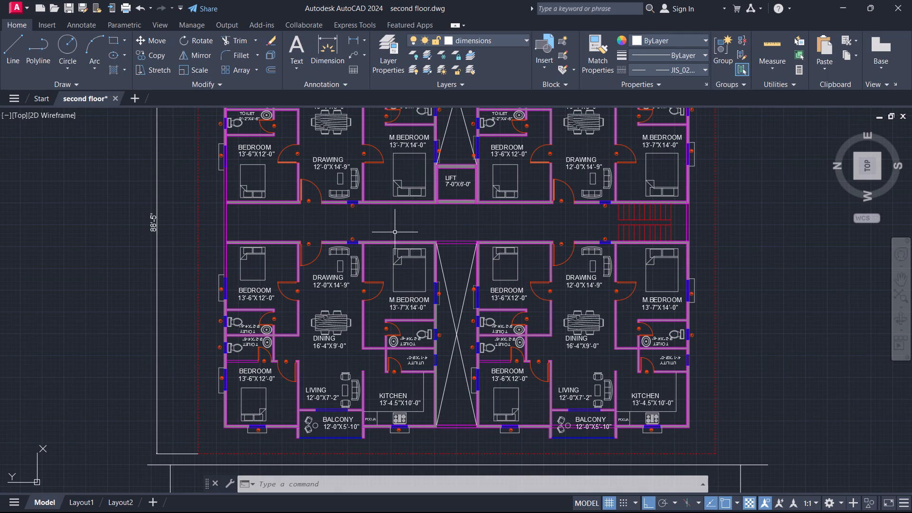
middle_drag(445, 228, 414, 286)
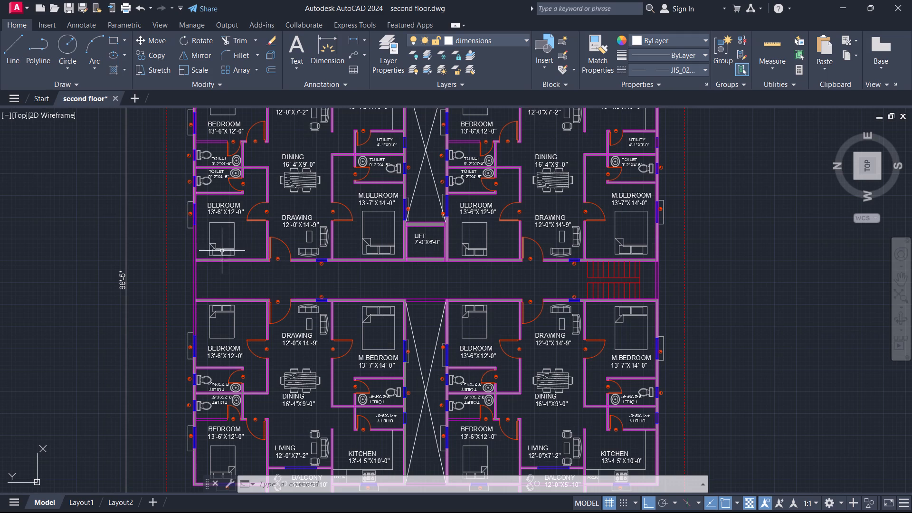
scroll(314, 285, down, 1)
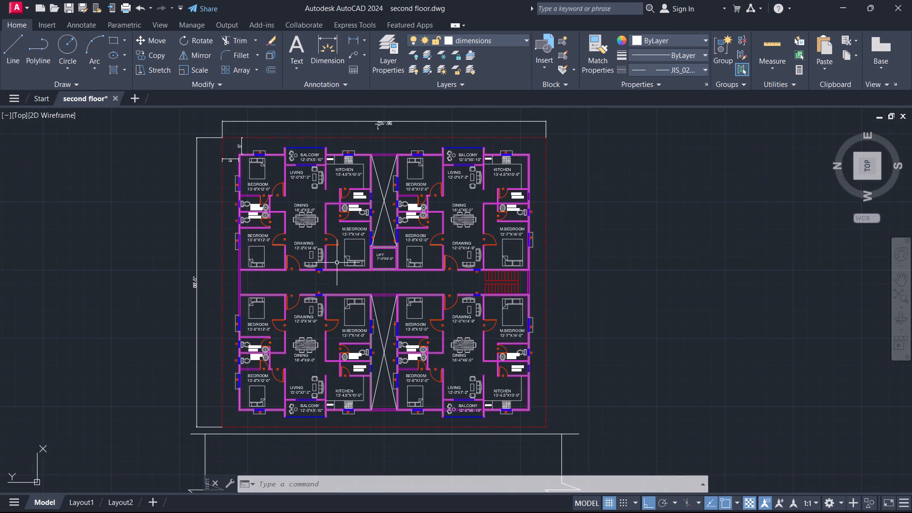
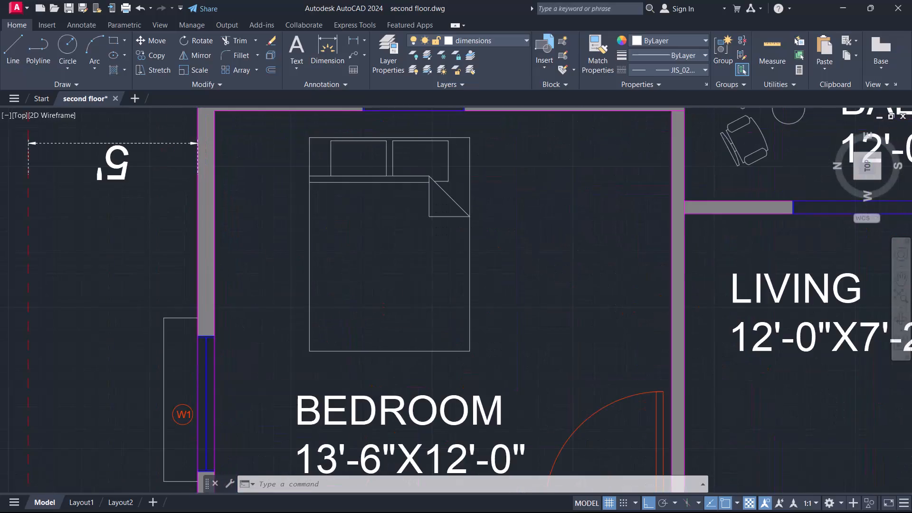
Move the 4O'WestFaceRoad label about 9' straight toward the building, keeping it between the two road lines.
scroll(242, 161, down, 3)
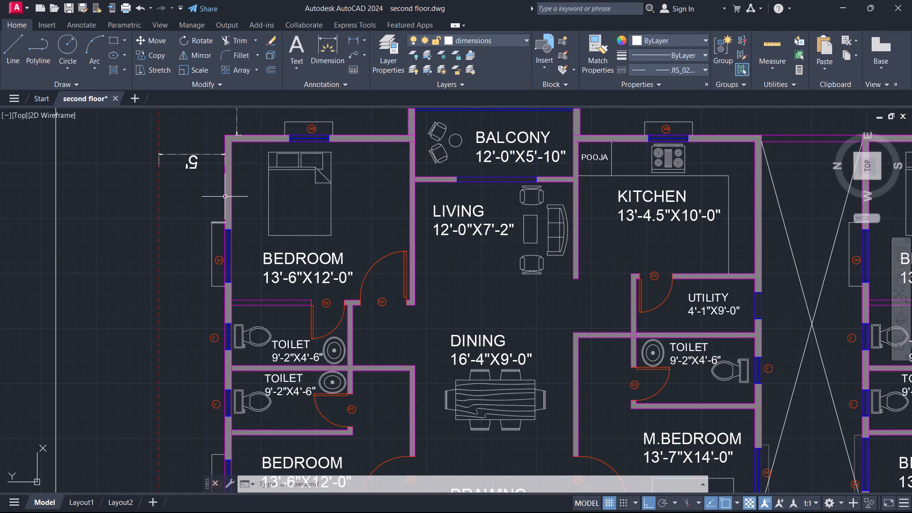
scroll(225, 195, down, 2)
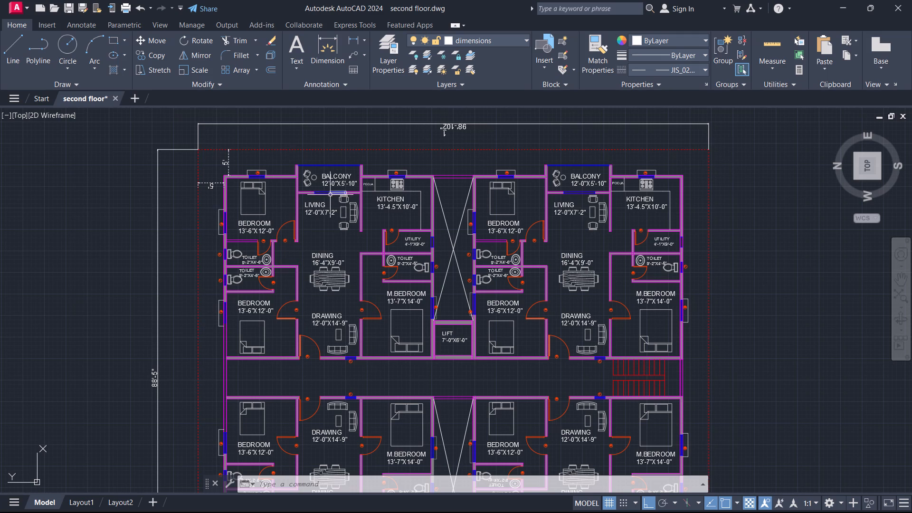
scroll(415, 143, down, 1)
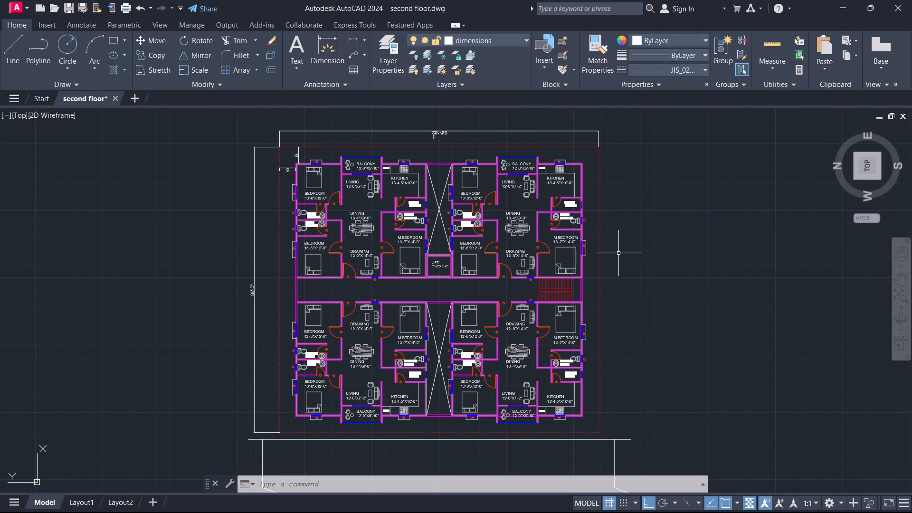
middle_drag(639, 382, 607, 330)
scroll(622, 267, down, 1)
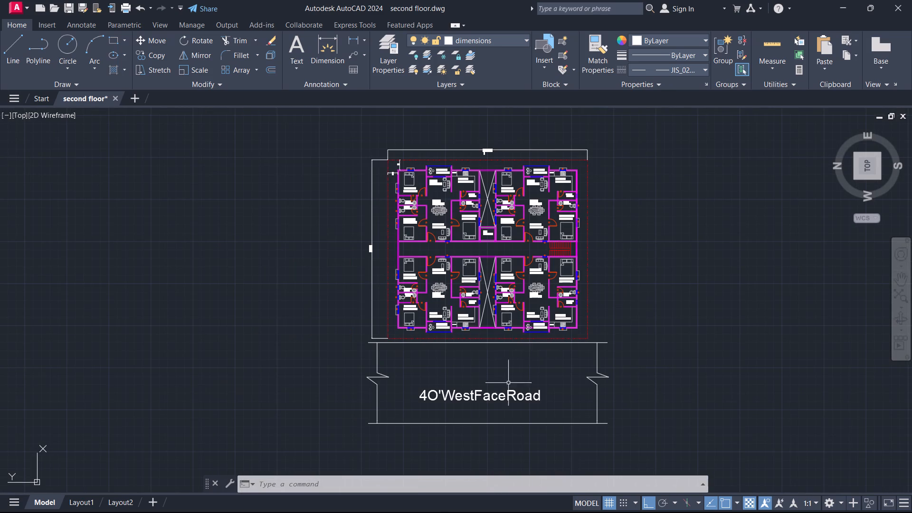
middle_drag(508, 383, 489, 311)
scroll(407, 364, up, 2)
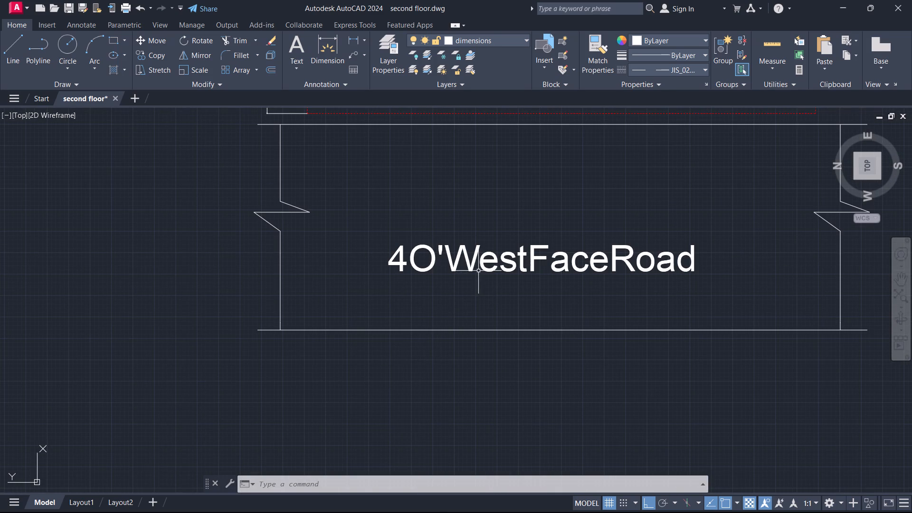
click(397, 252)
key(m)
key(Return)
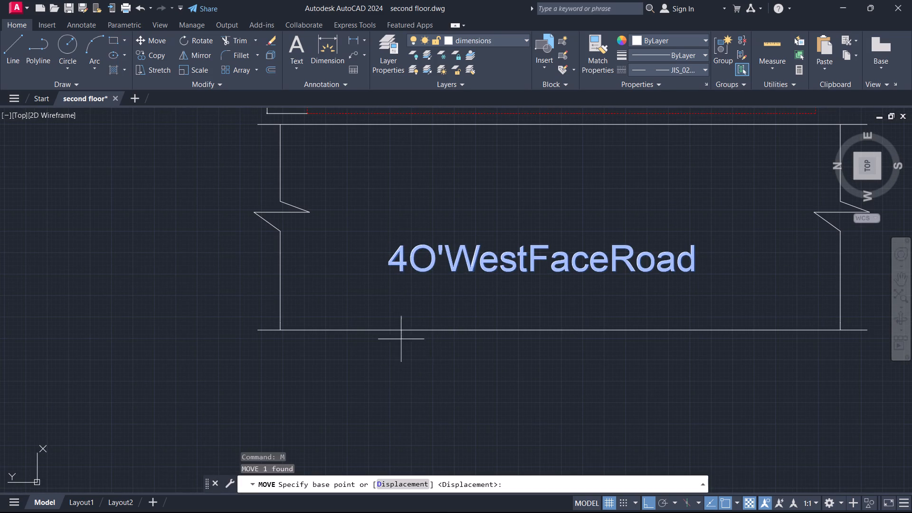
click(398, 241)
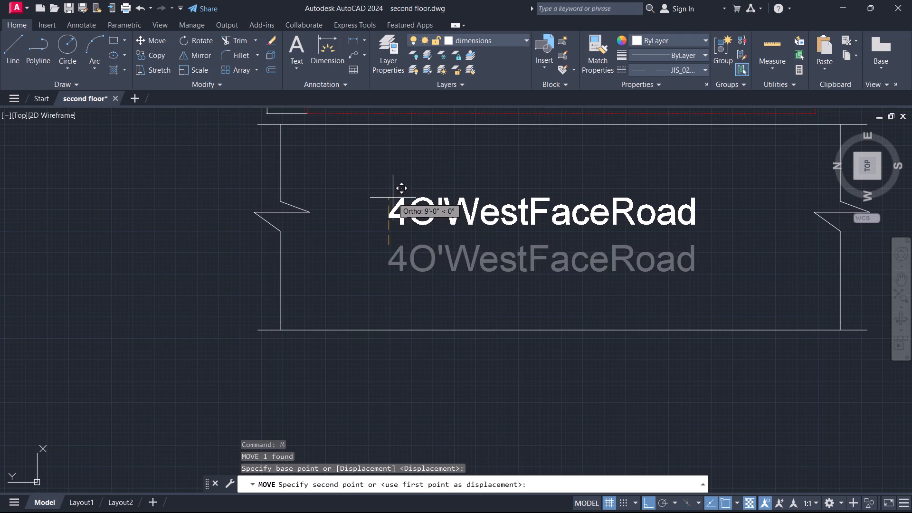
click(393, 198)
scroll(414, 405, down, 1)
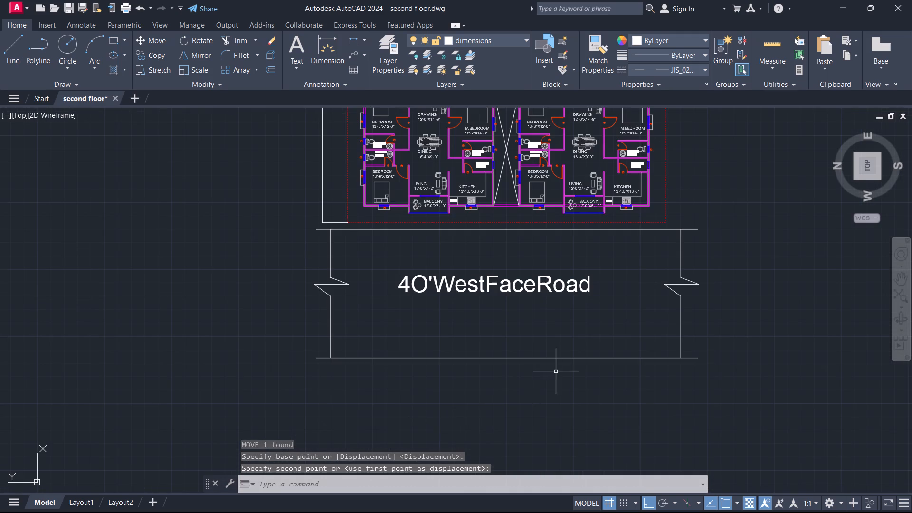
scroll(555, 382, down, 1)
middle_drag(512, 354, 474, 404)
middle_click(475, 403)
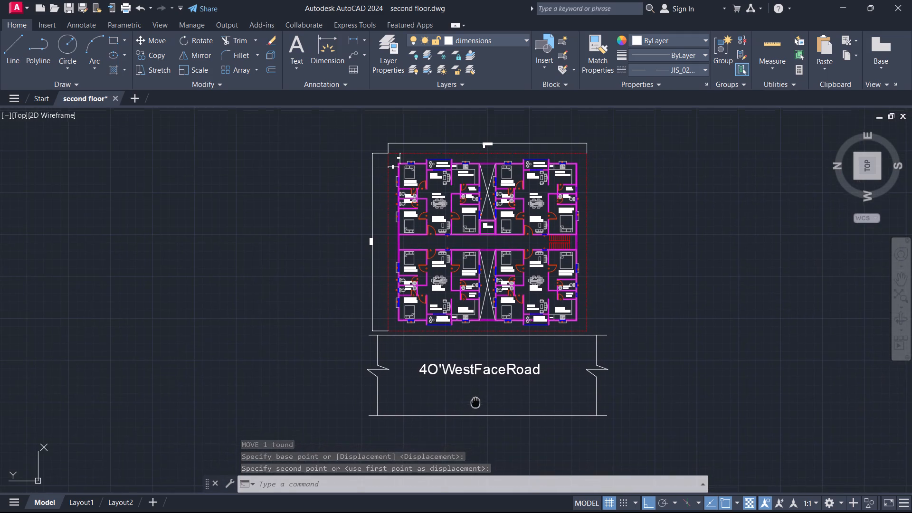
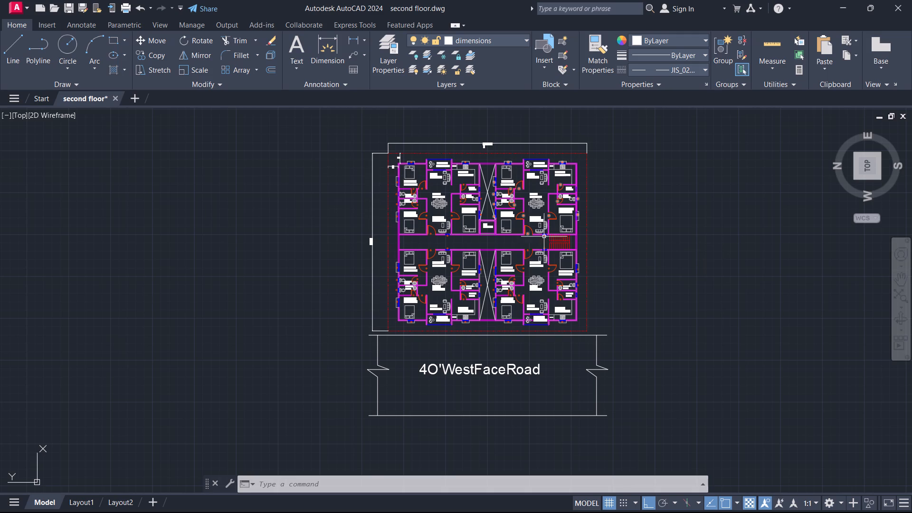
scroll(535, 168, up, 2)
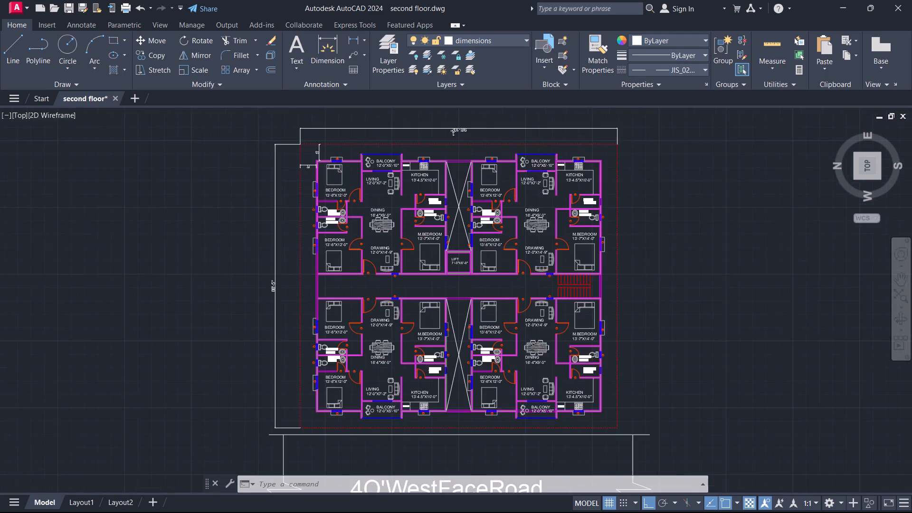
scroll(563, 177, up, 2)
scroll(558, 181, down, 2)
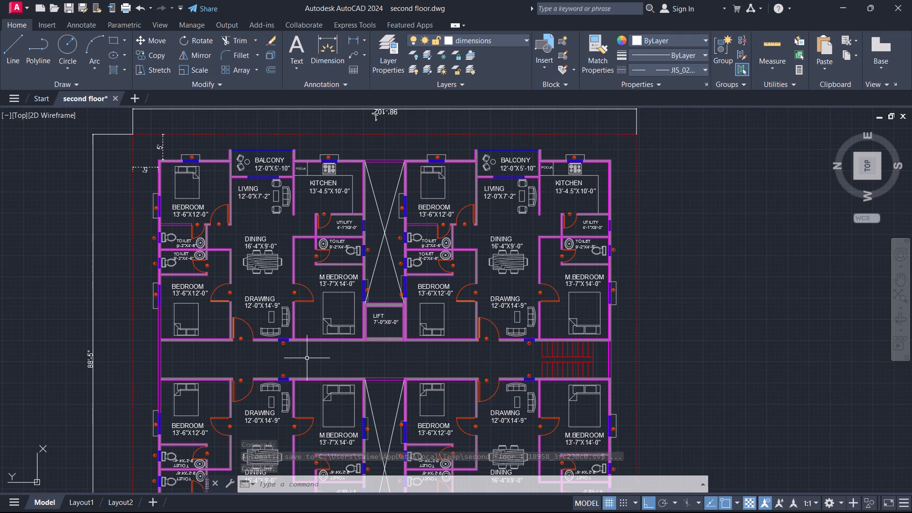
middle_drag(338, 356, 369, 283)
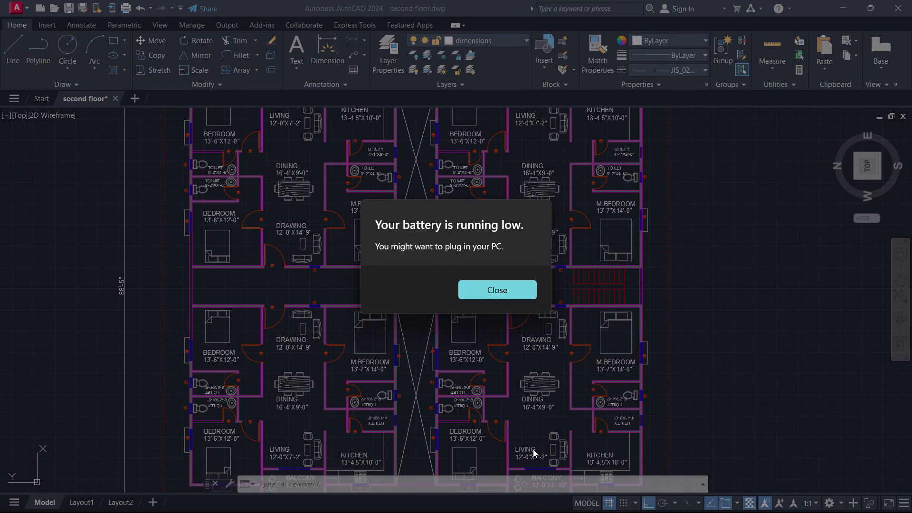
Dismiss the low-battery notice covering the floor plan.
click(502, 290)
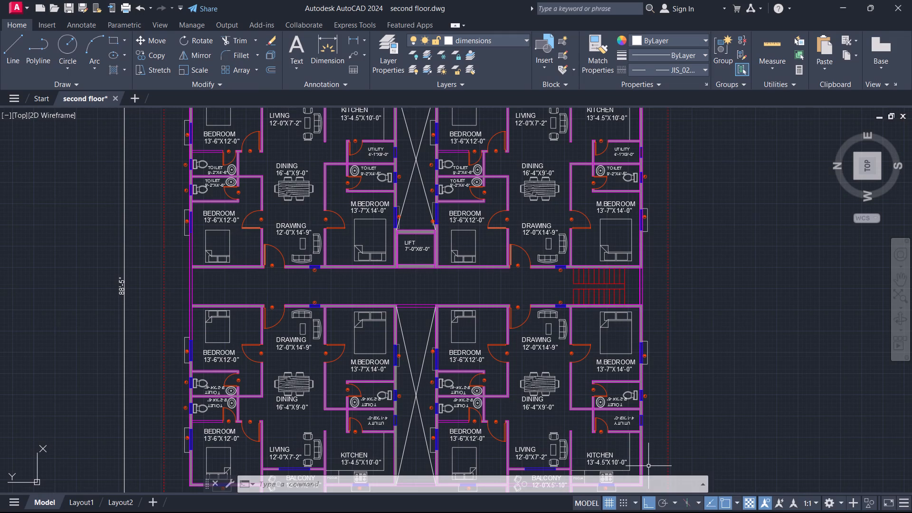
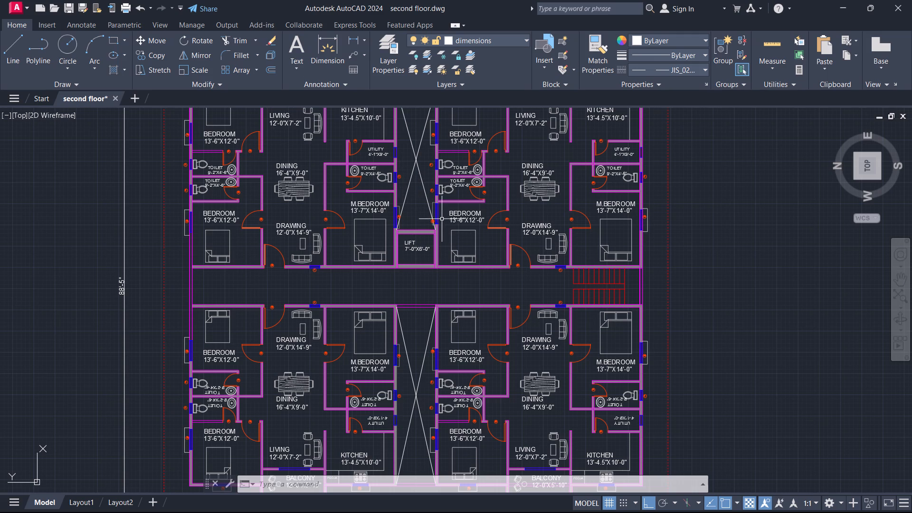
Review the whole second-floor plan together with its overall dimensions and the road in front.
scroll(361, 237, down, 1)
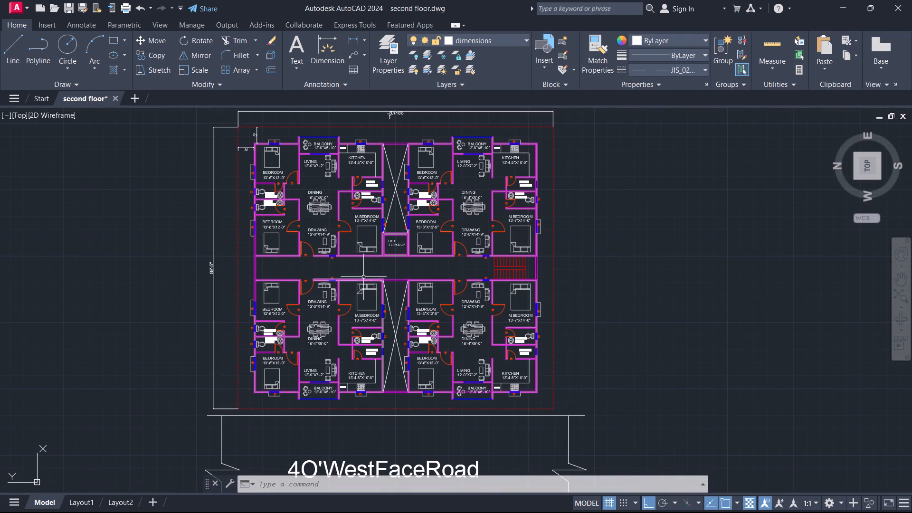
middle_drag(391, 266, 428, 242)
middle_click(428, 242)
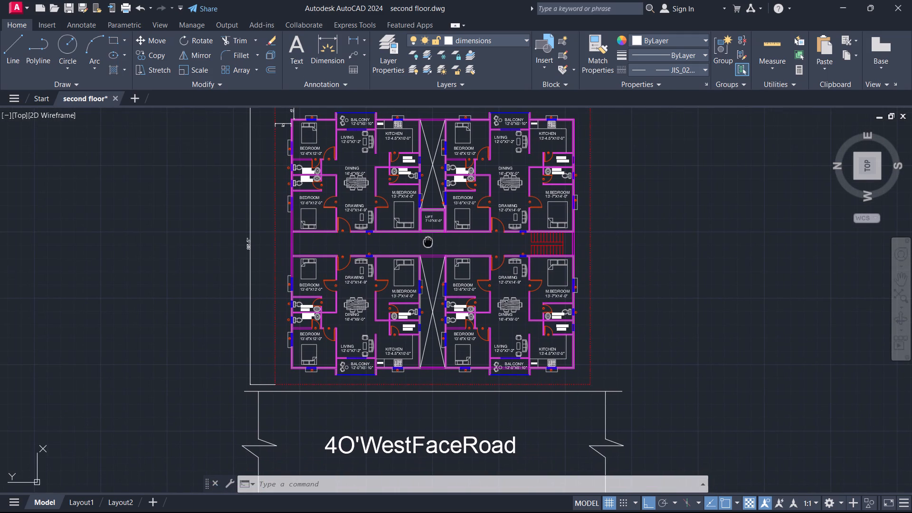
scroll(445, 232, down, 1)
scroll(446, 166, up, 2)
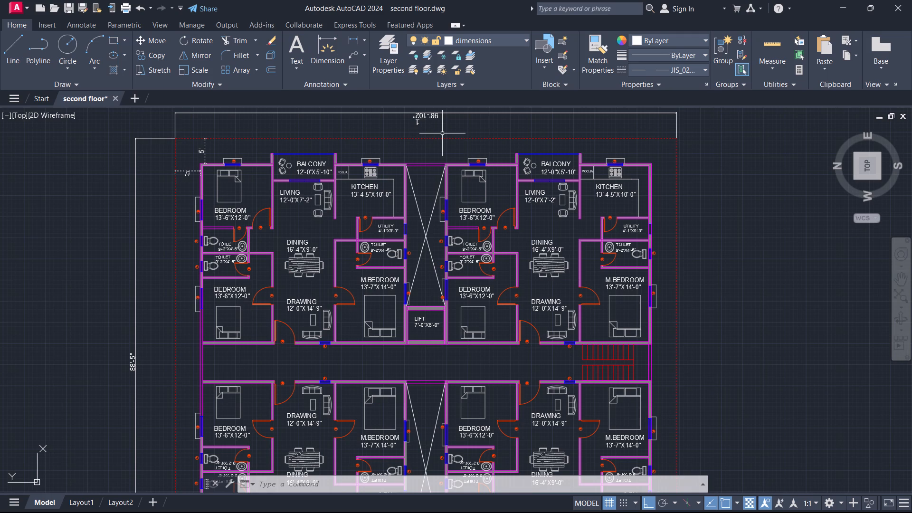
scroll(426, 97, down, 1)
scroll(465, 183, down, 1)
middle_drag(426, 297, 449, 259)
middle_click(449, 259)
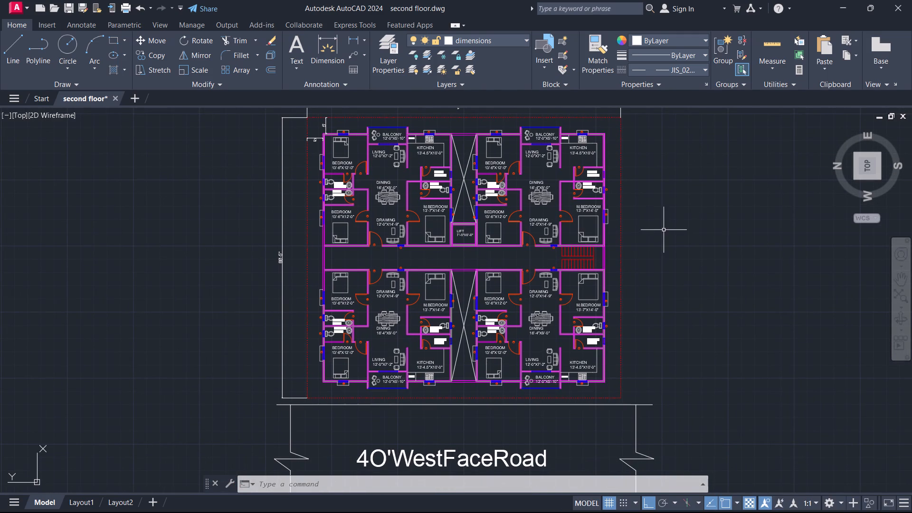
scroll(664, 233, down, 1)
middle_drag(651, 243, 554, 253)
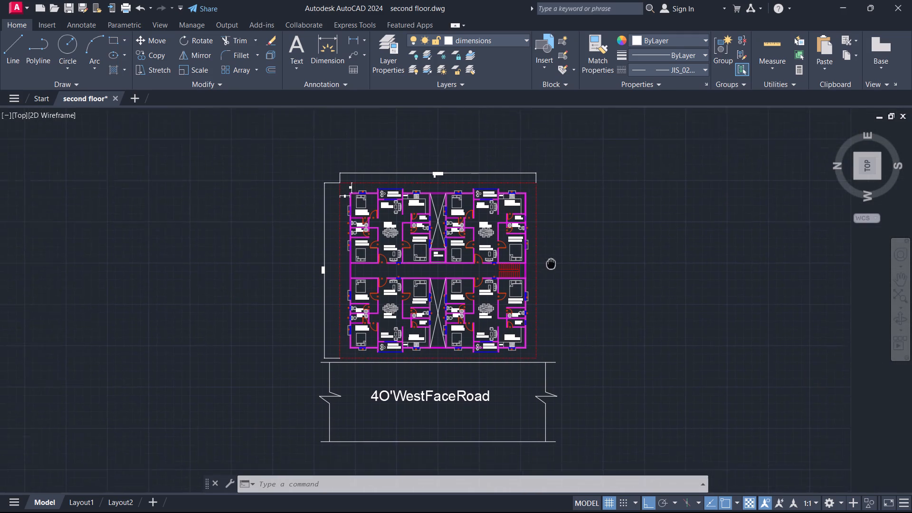
middle_drag(554, 253, 559, 239)
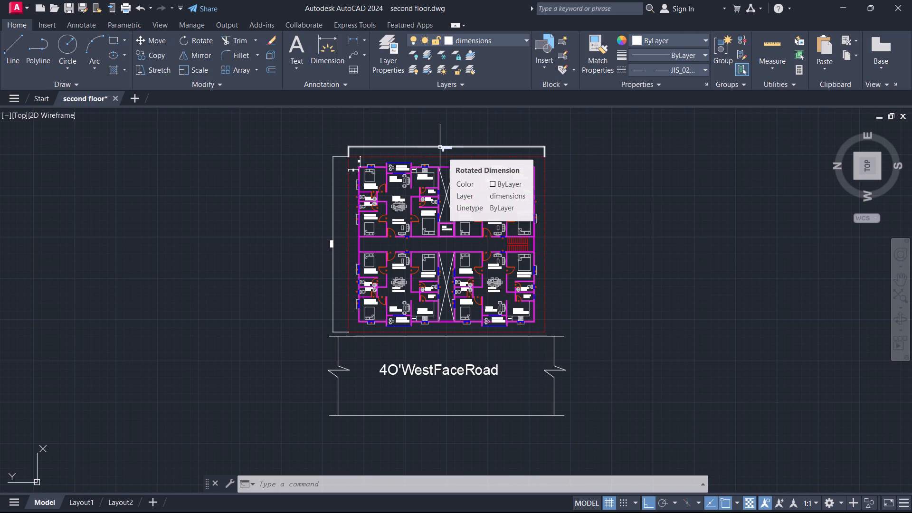
Examine the two setback dimensions between the dashed outer boundary and the walls at the plan's corner bedroom.
scroll(379, 149, up, 3)
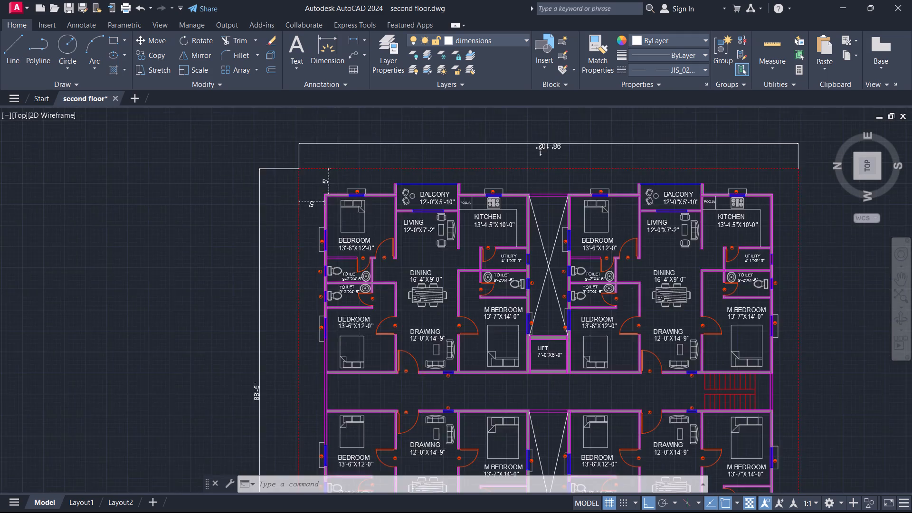
scroll(301, 195, up, 3)
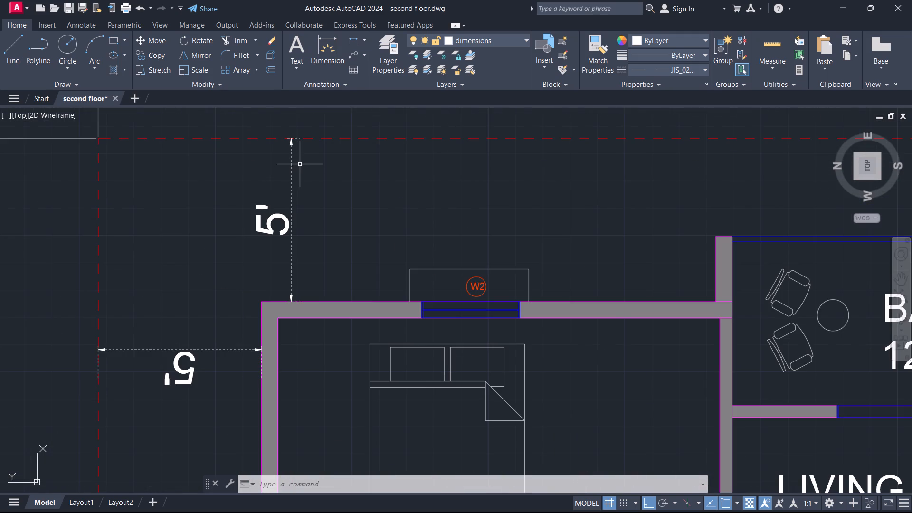
scroll(278, 139, up, 3)
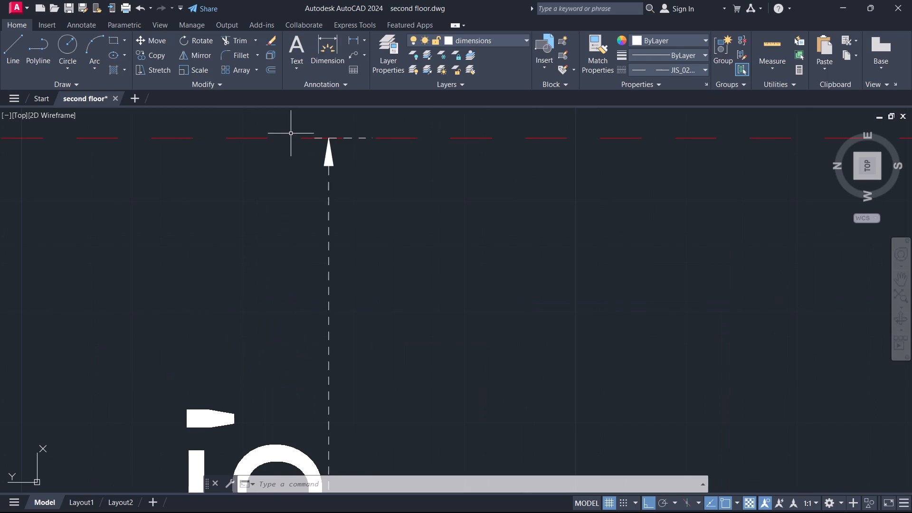
scroll(371, 186, down, 2)
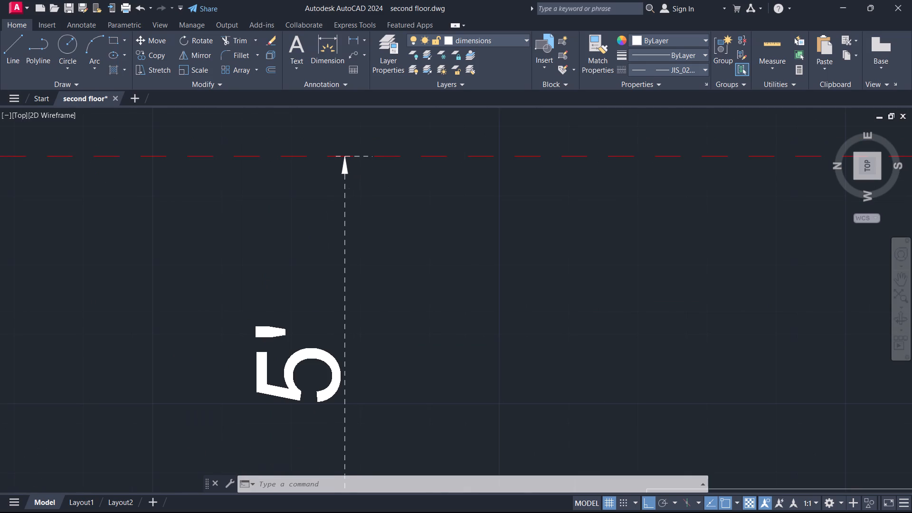
scroll(375, 187, down, 3)
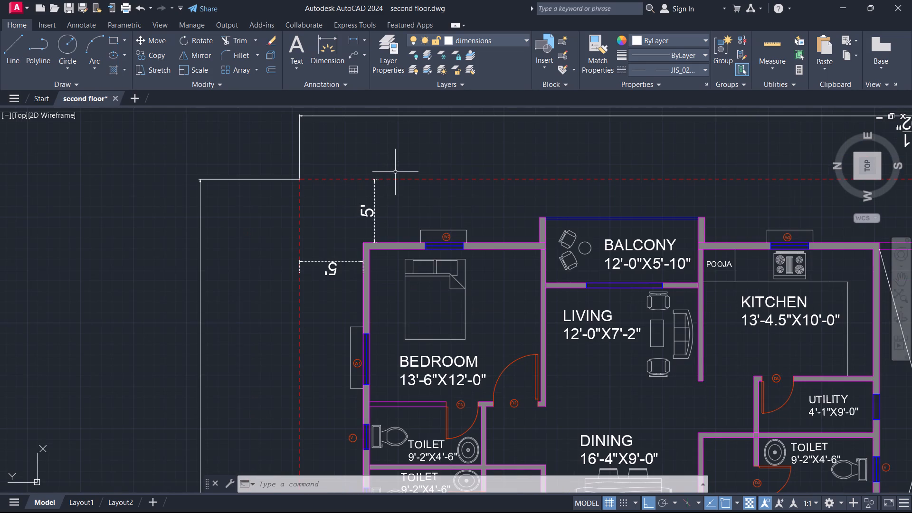
scroll(395, 172, down, 1)
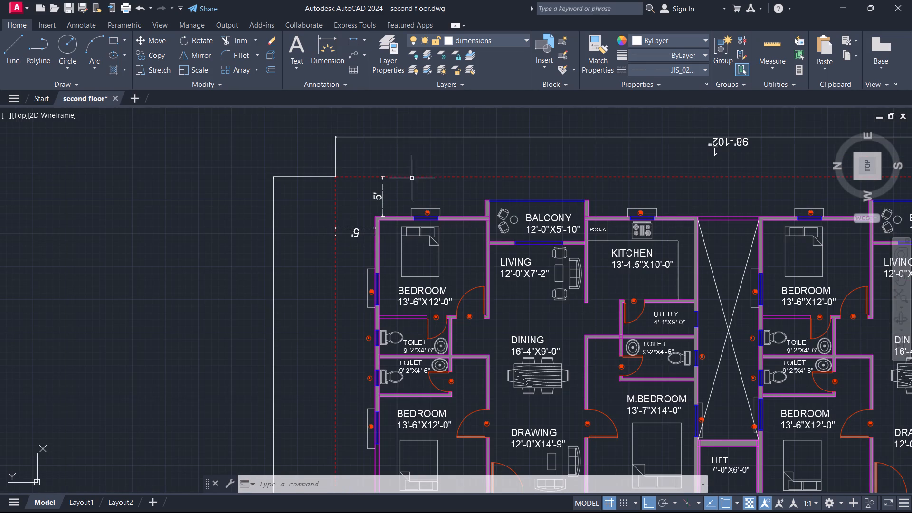
Check the full floor plan layout again, including the dashed boundary, overall dimensions and road label.
scroll(531, 176, down, 1)
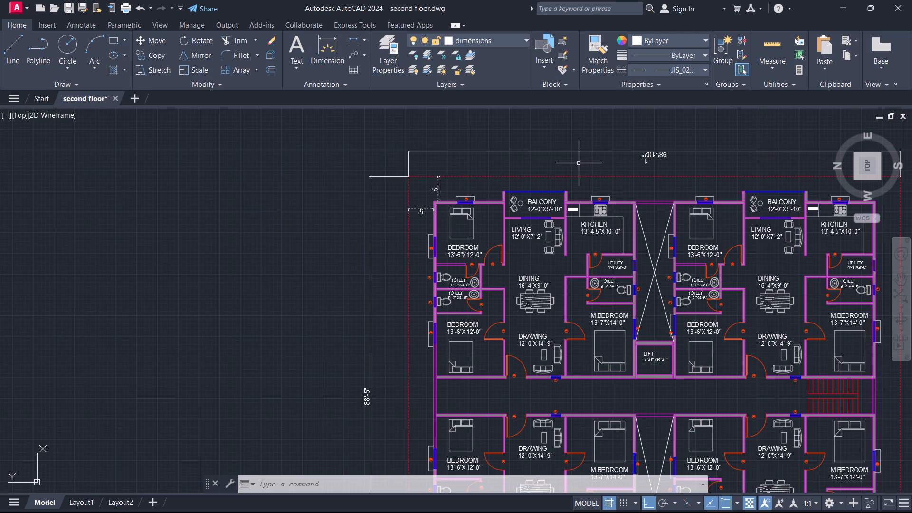
scroll(484, 159, down, 1)
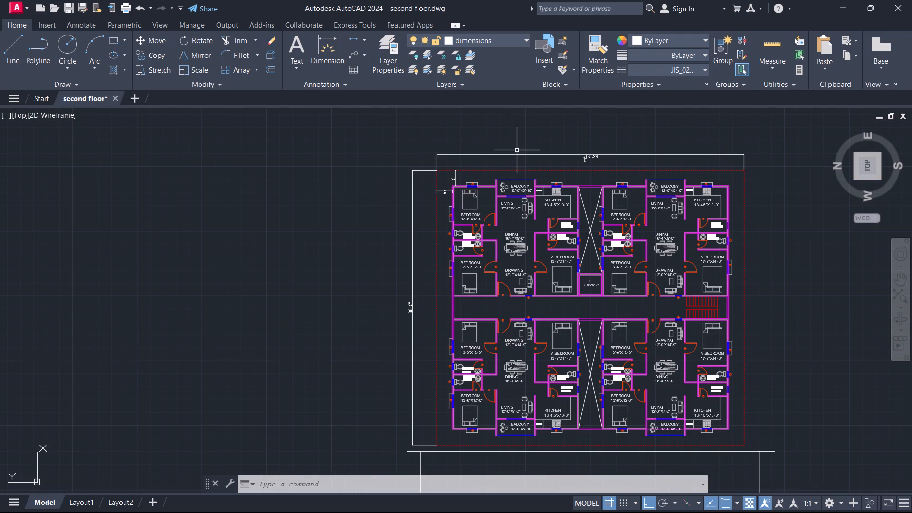
middle_drag(517, 149, 334, 126)
middle_drag(334, 126, 343, 119)
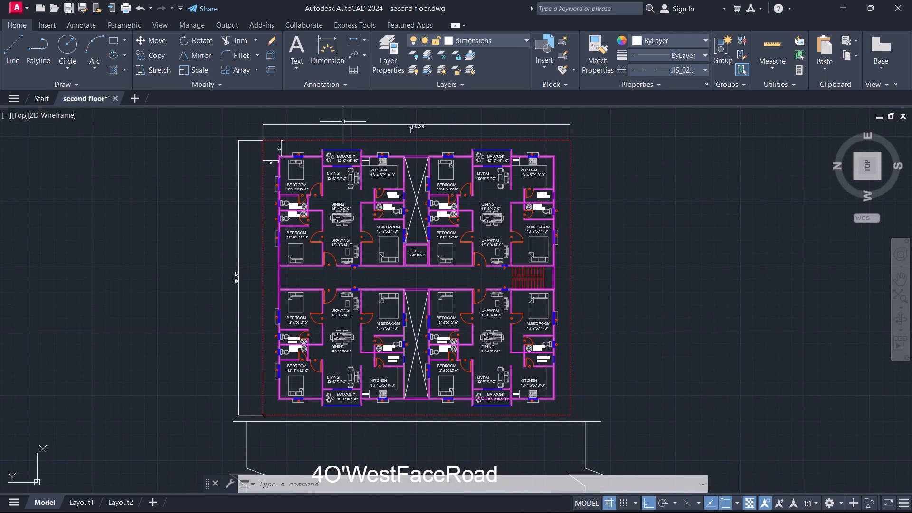
scroll(340, 134, down, 1)
middle_drag(558, 196, 579, 200)
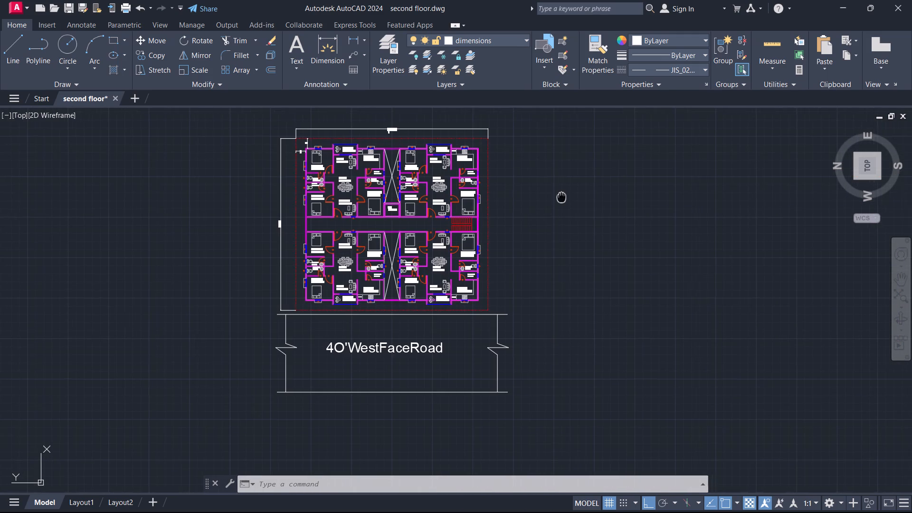
middle_drag(579, 200, 631, 203)
scroll(438, 207, up, 1)
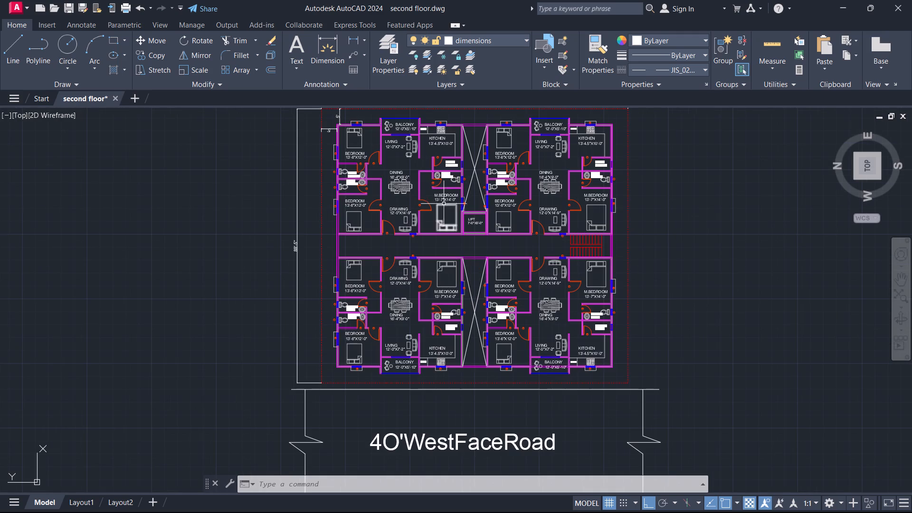
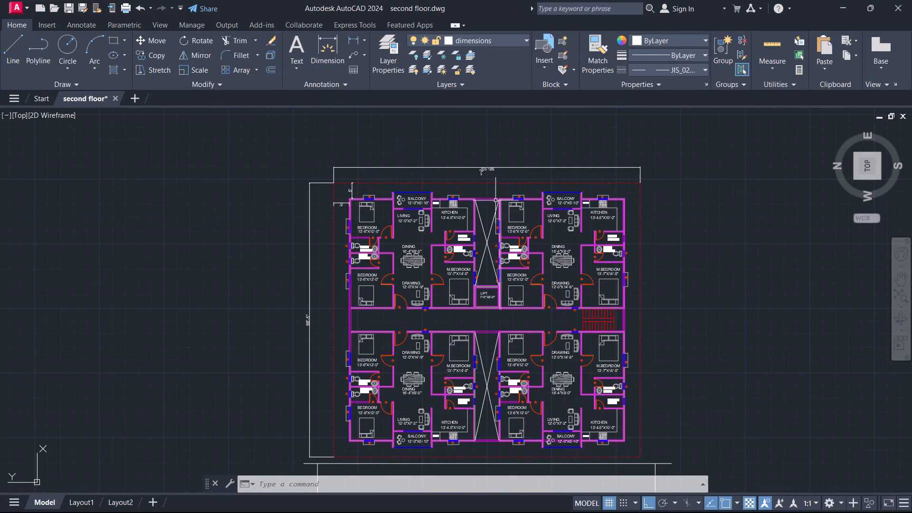
Review the whole second-floor plan with its road, including the room labels and openings of the road-side apartments.
scroll(473, 172, up, 3)
scroll(551, 171, down, 2)
scroll(581, 236, down, 2)
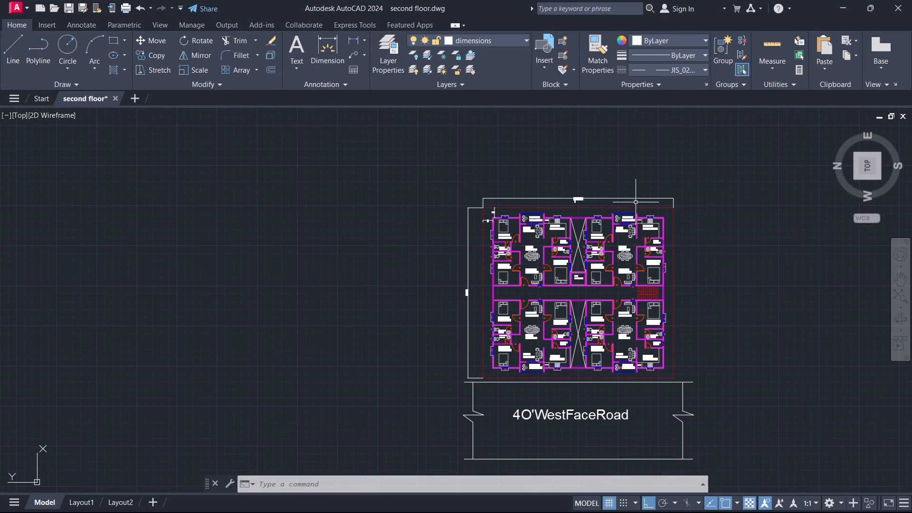
middle_drag(743, 322, 667, 282)
middle_drag(663, 283, 652, 285)
scroll(522, 321, up, 1)
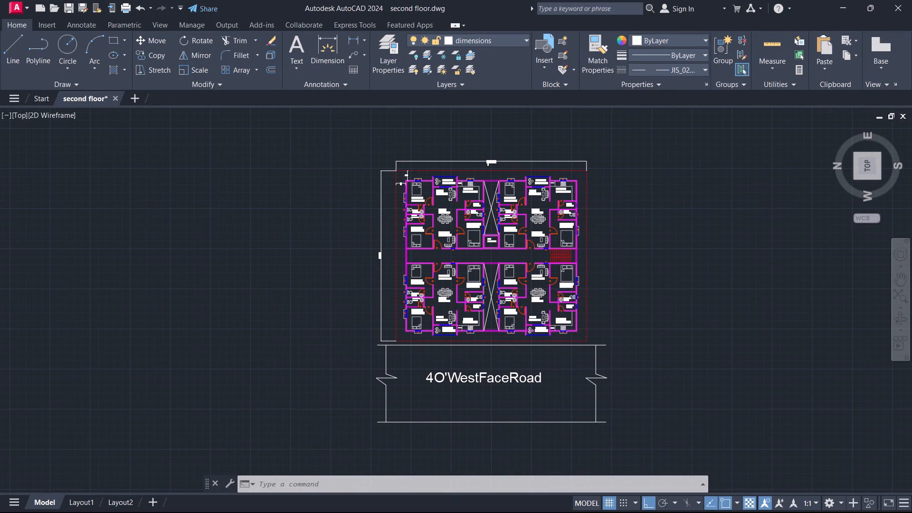
scroll(532, 277, up, 2)
scroll(554, 217, up, 1)
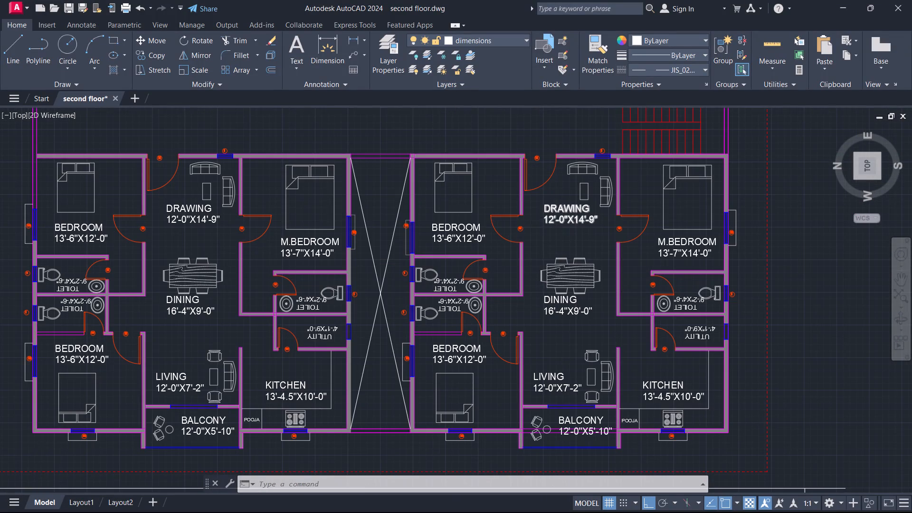
scroll(554, 217, up, 1)
scroll(533, 283, down, 3)
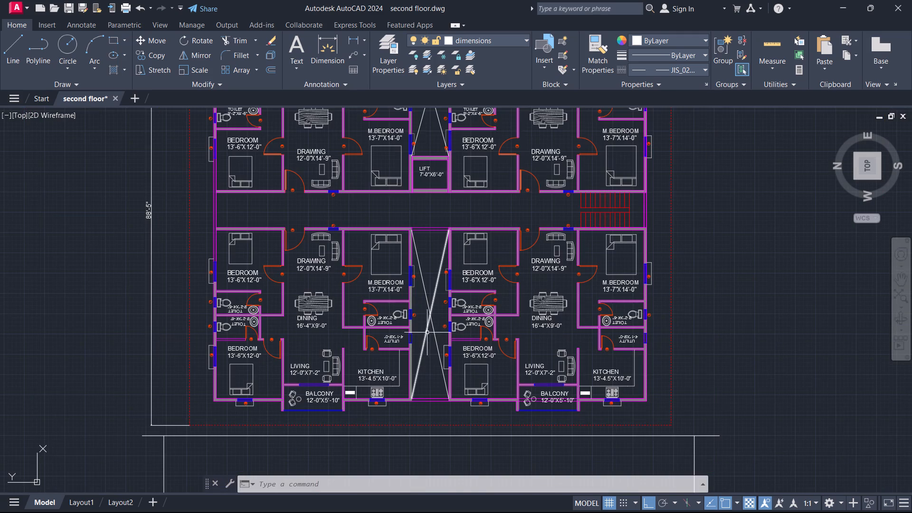
Examine the apartments farthest from the road together with the setback and overall dimensions and the dashed boundary.
middle_drag(360, 222, 389, 381)
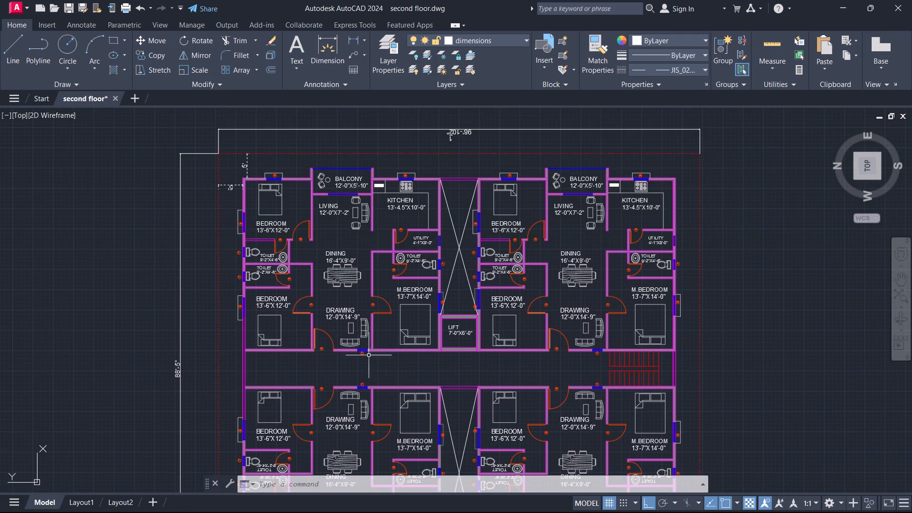
scroll(268, 228, up, 2)
scroll(305, 208, down, 1)
scroll(409, 202, down, 1)
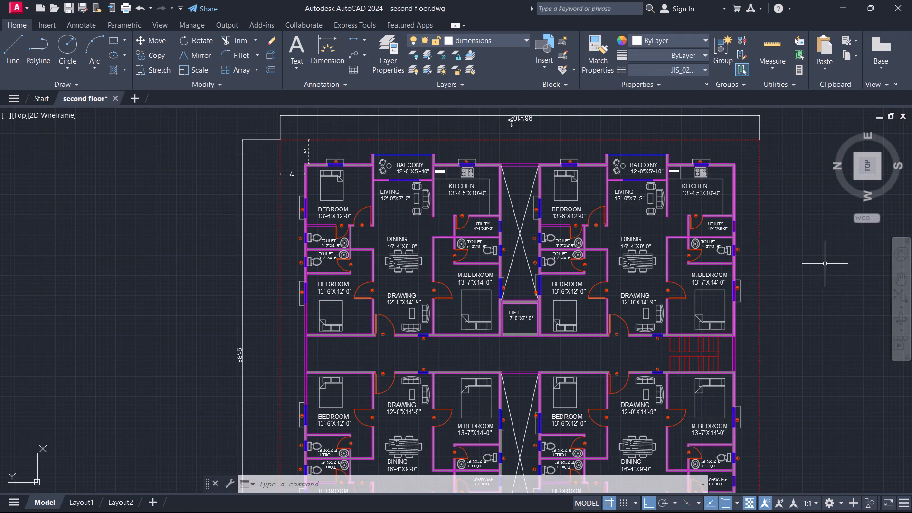
middle_drag(828, 264, 759, 316)
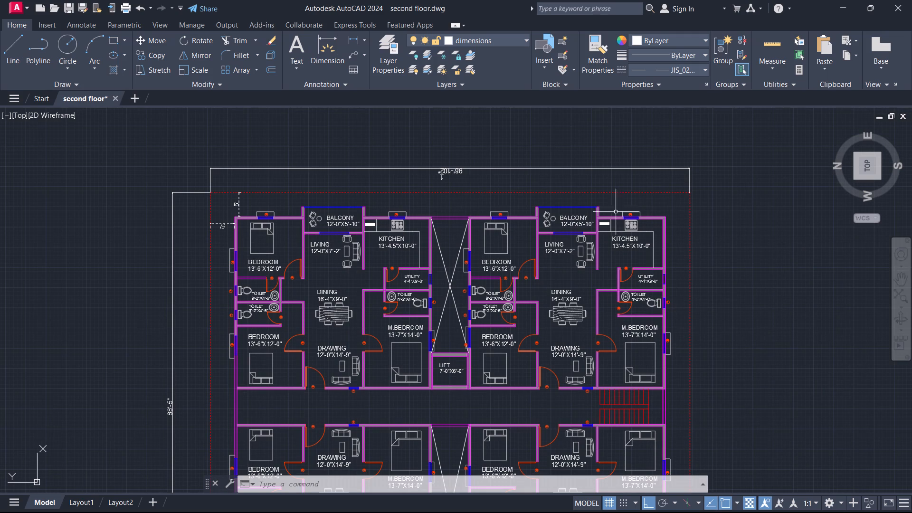
middle_drag(714, 257, 758, 225)
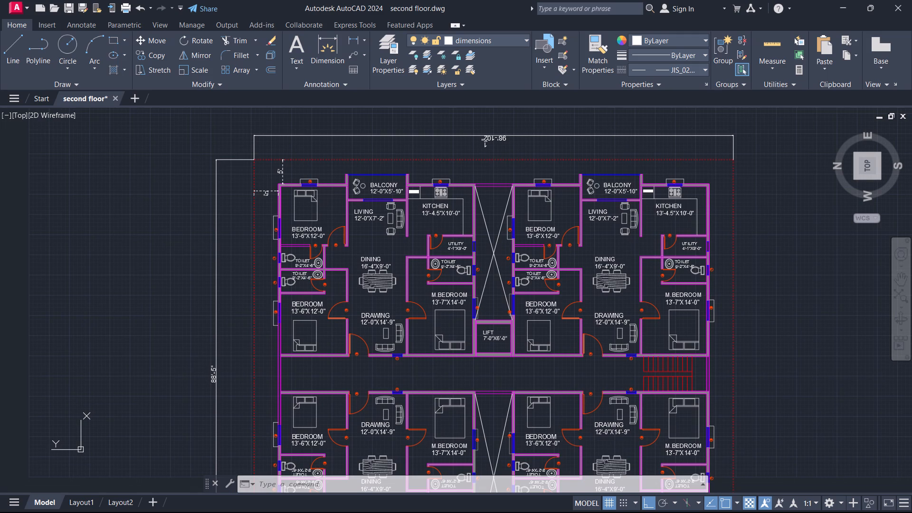
middle_drag(743, 238, 731, 193)
scroll(755, 195, down, 1)
middle_drag(771, 296, 760, 279)
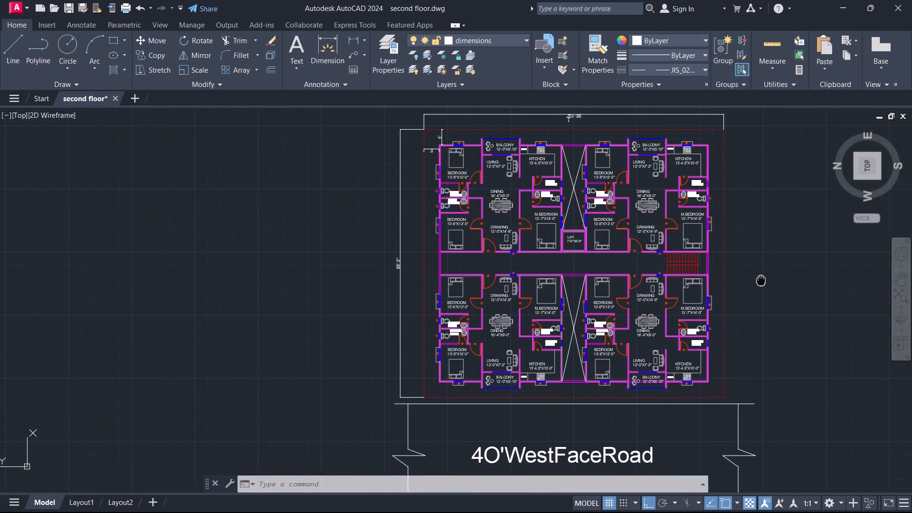
middle_drag(760, 279, 696, 264)
Inspect the road-side apartments up close, checking room labels, door and window tags and the kitchen and pooja area.
scroll(574, 317, up, 1)
scroll(633, 279, up, 2)
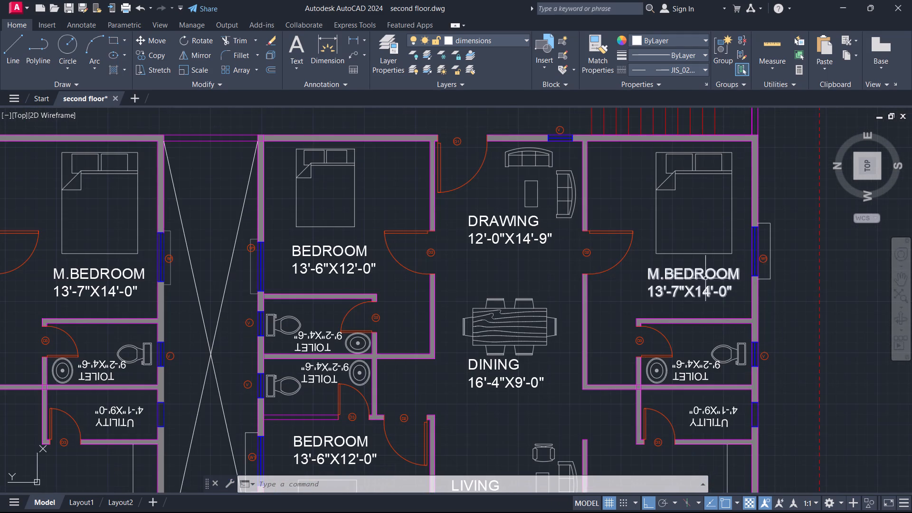
scroll(783, 266, down, 1)
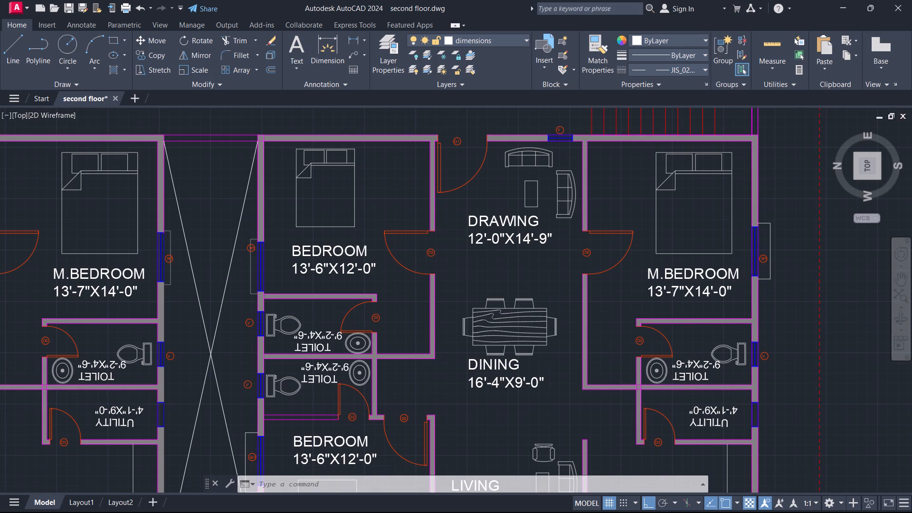
scroll(617, 281, down, 1)
middle_drag(612, 339, 602, 272)
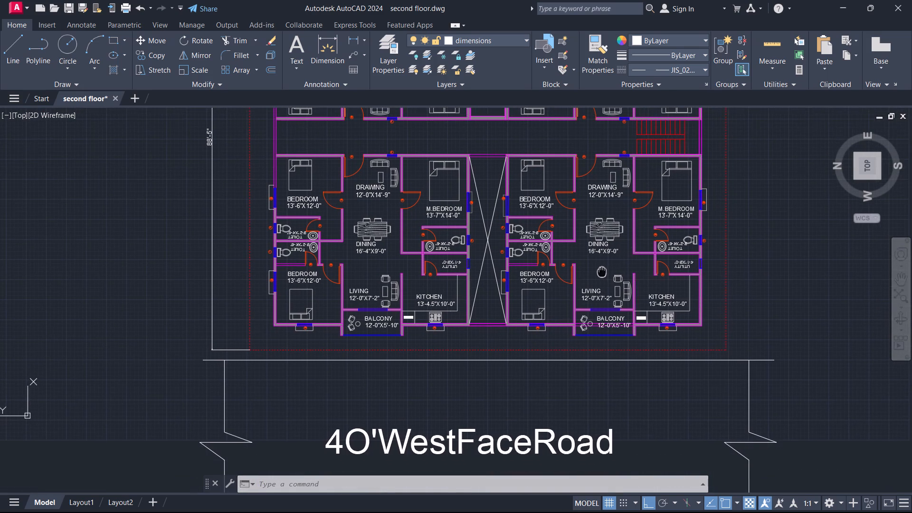
middle_drag(602, 272, 602, 271)
scroll(464, 312, up, 3)
scroll(307, 346, up, 2)
scroll(383, 297, down, 1)
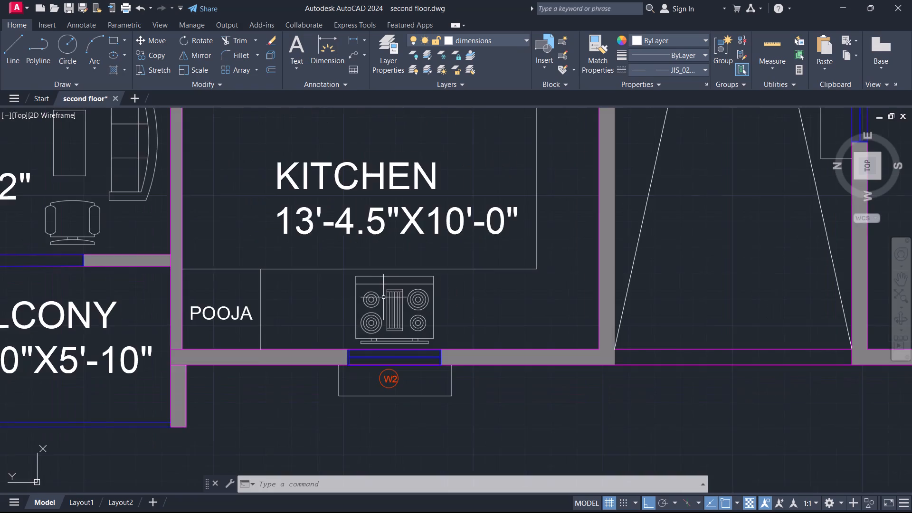
scroll(385, 297, down, 3)
scroll(348, 283, down, 1)
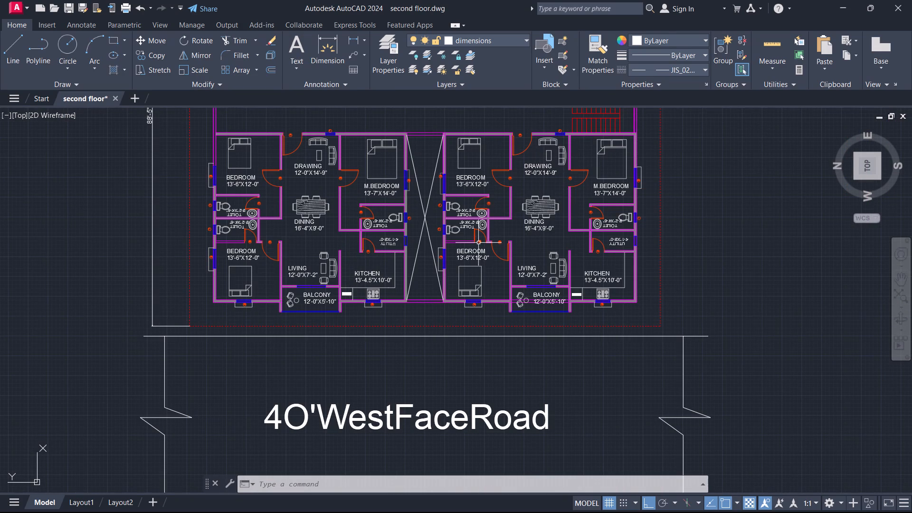
Try to explode the grouped door and window tags of the road-side apartment on the staircase side.
click(507, 179)
key(x)
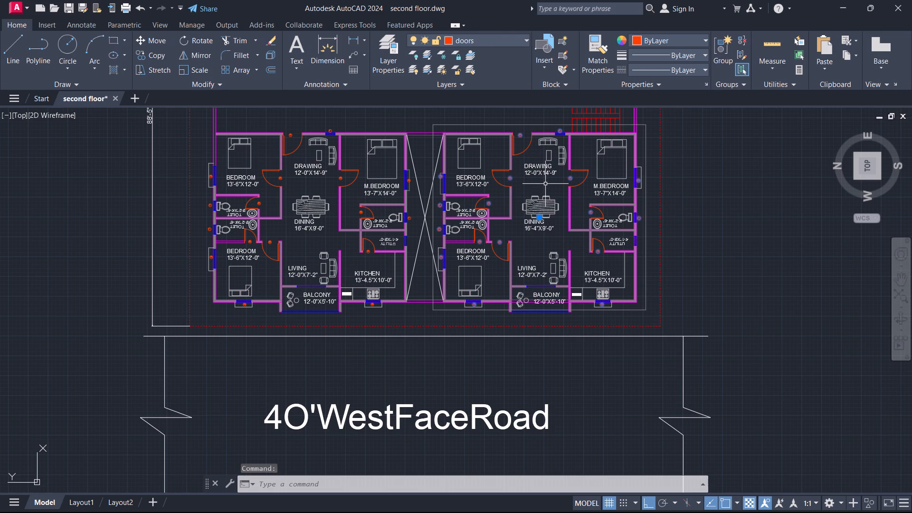
key(Return)
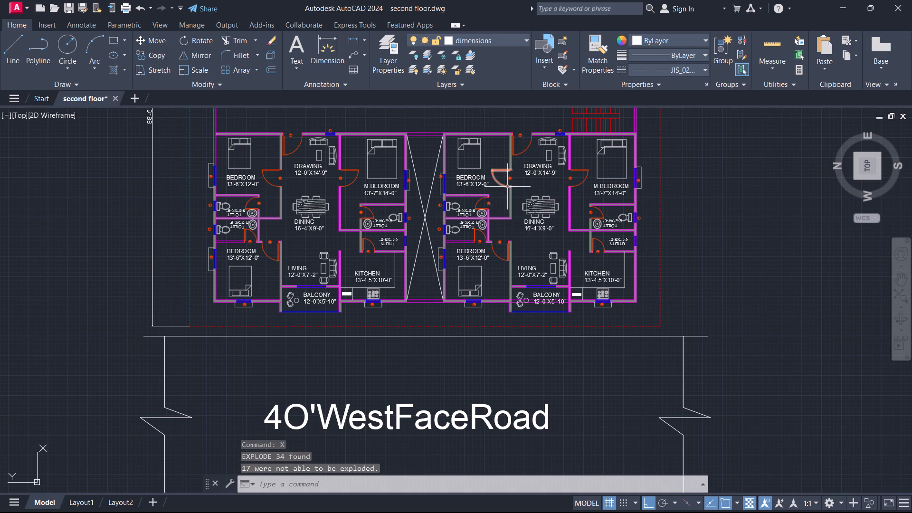
click(512, 180)
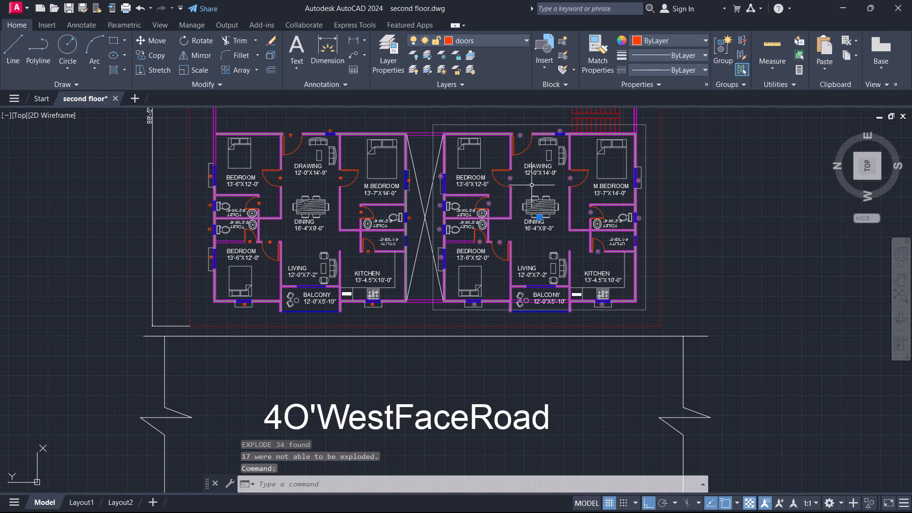
key(Escape)
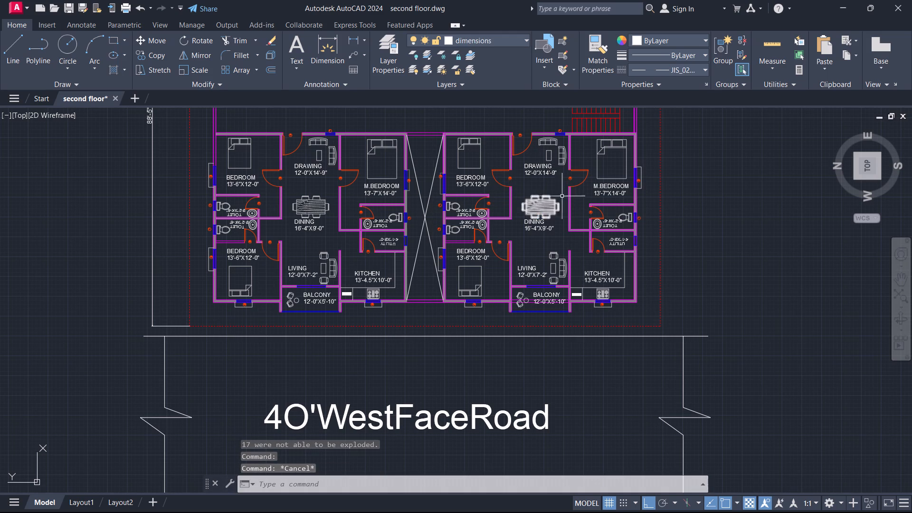
Check the full plan and the dashed boundary corner beside the kitchen farthest from the road on the staircase side.
scroll(712, 218, down, 1)
middle_drag(709, 219, 694, 313)
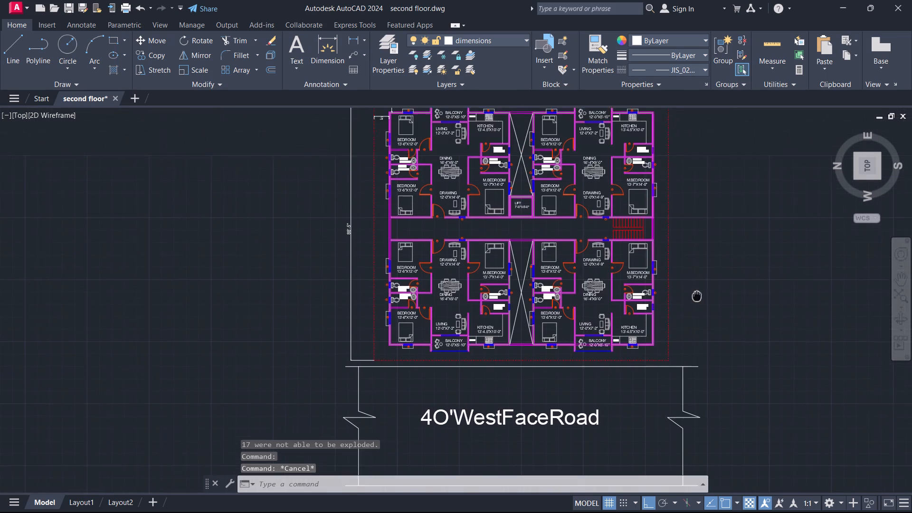
middle_drag(694, 313, 701, 362)
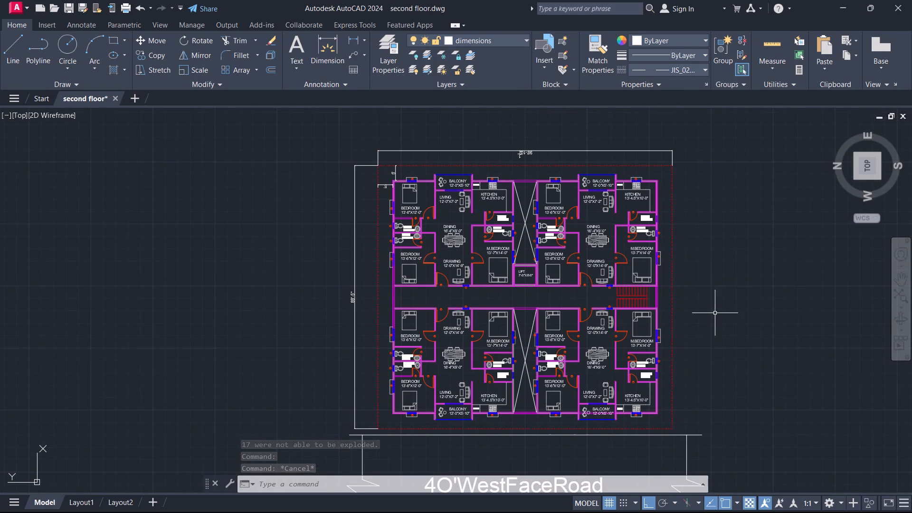
scroll(620, 178, up, 2)
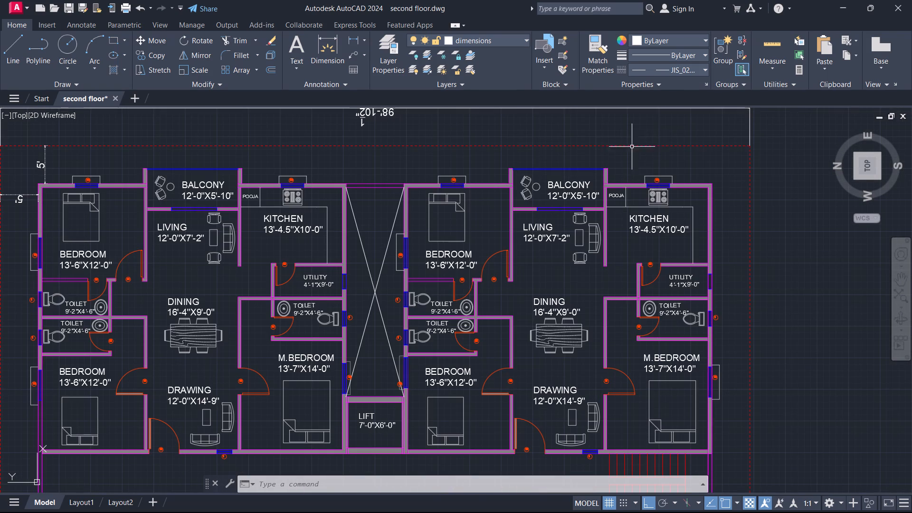
scroll(714, 120, up, 2)
scroll(797, 195, up, 3)
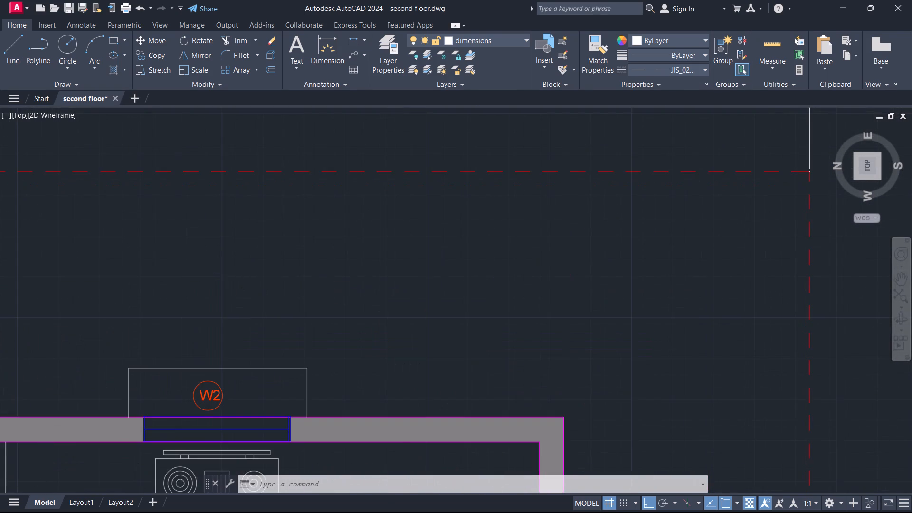
scroll(791, 198, down, 4)
scroll(760, 228, down, 1)
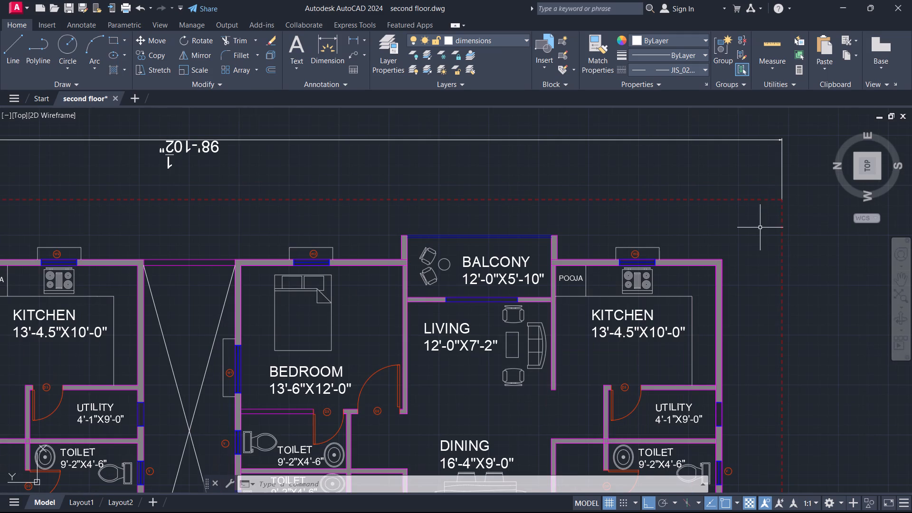
scroll(760, 228, down, 1)
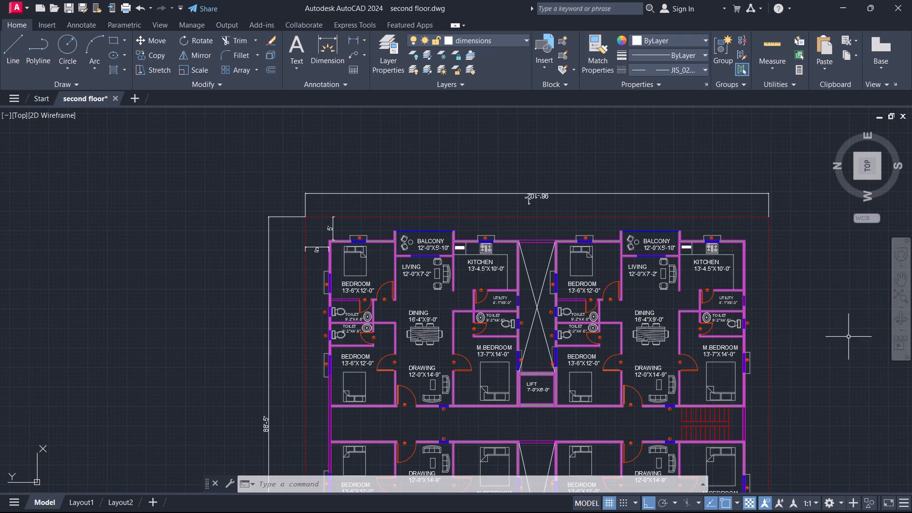
middle_drag(832, 334, 710, 204)
scroll(662, 219, down, 1)
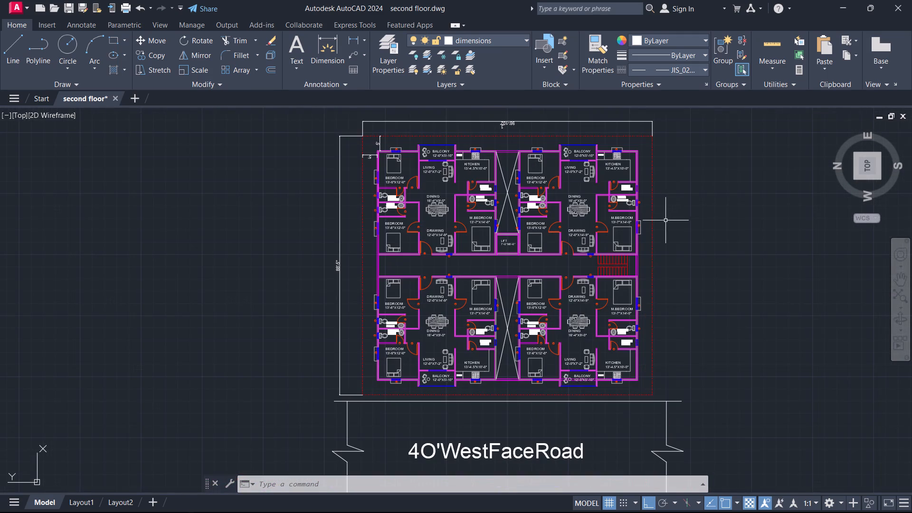
Examine the corridor, lift and staircase, plus the utility and toilet openings beside the open shaft, within the overall plan.
scroll(589, 246, up, 1)
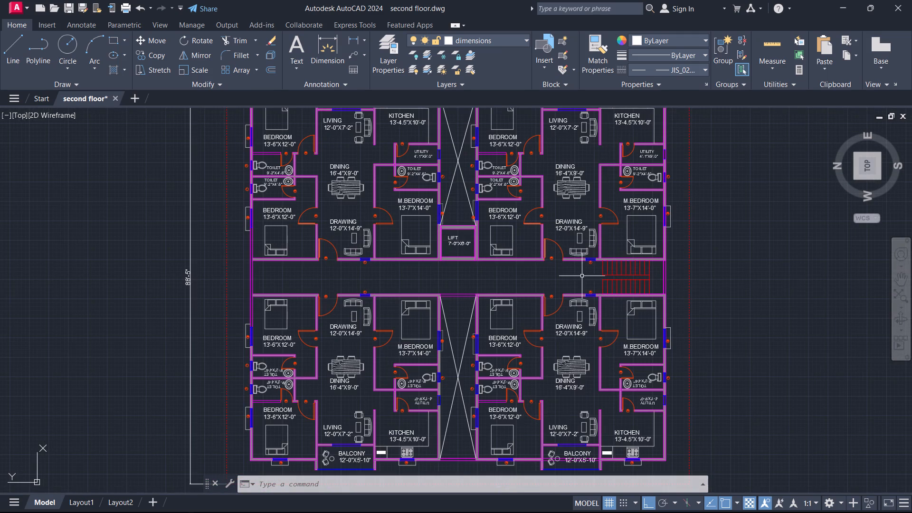
scroll(578, 277, up, 1)
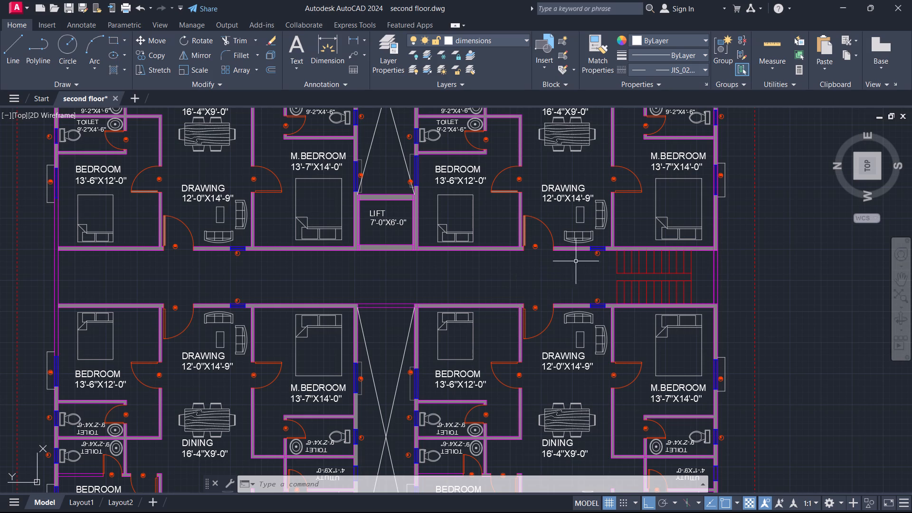
scroll(604, 228, down, 1)
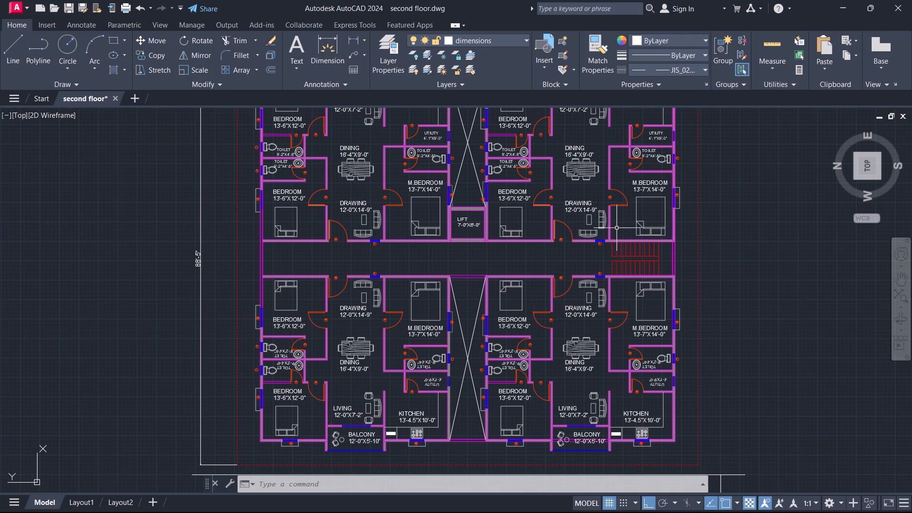
scroll(666, 176, down, 1)
middle_drag(723, 192, 682, 322)
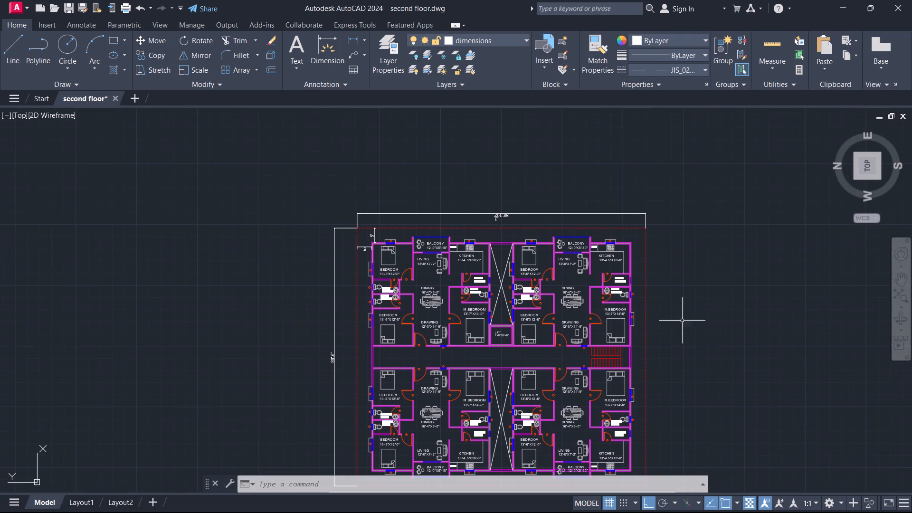
middle_drag(682, 292, 673, 223)
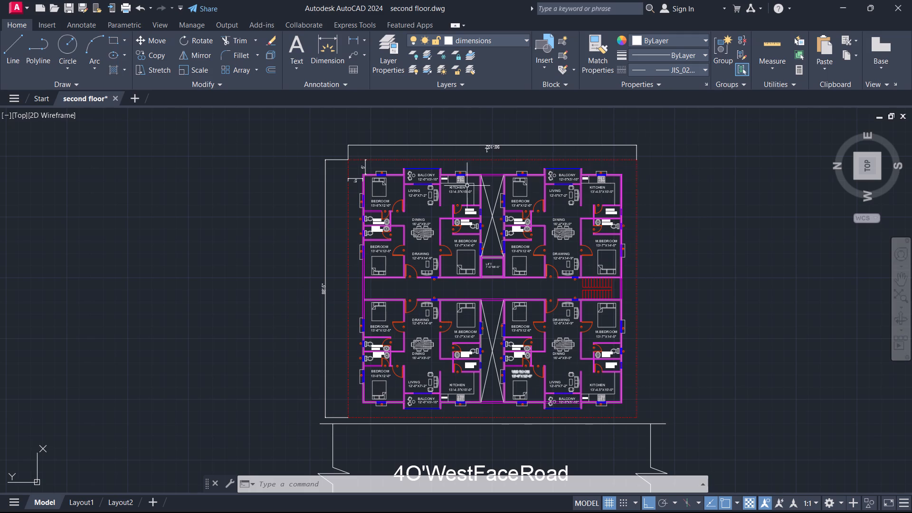
scroll(484, 212, up, 6)
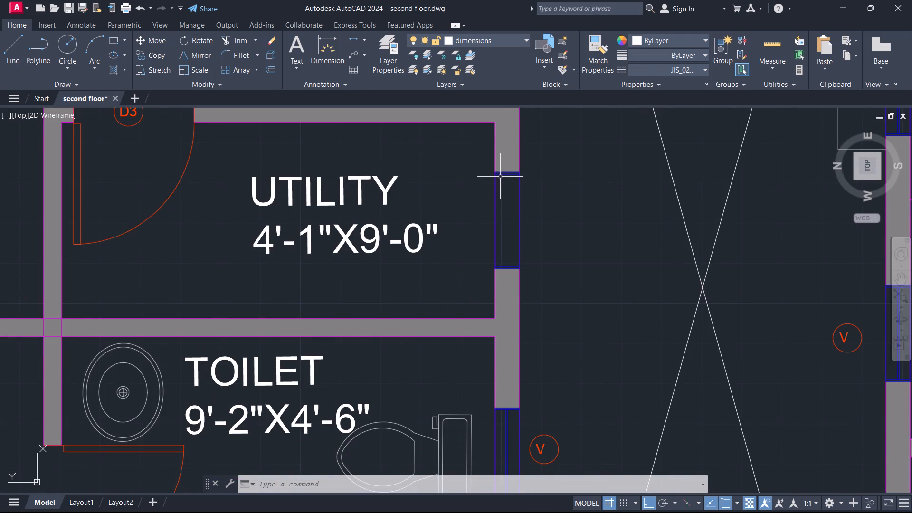
scroll(500, 177, down, 4)
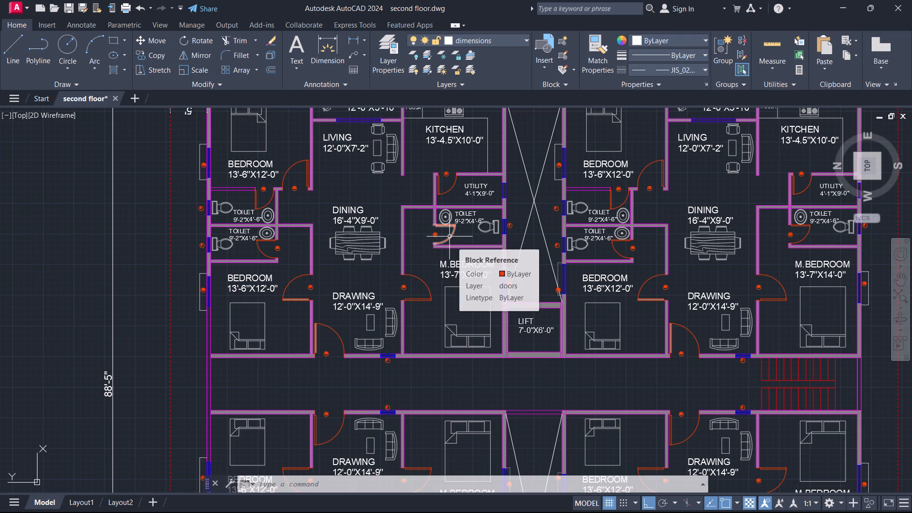
scroll(449, 237, down, 1)
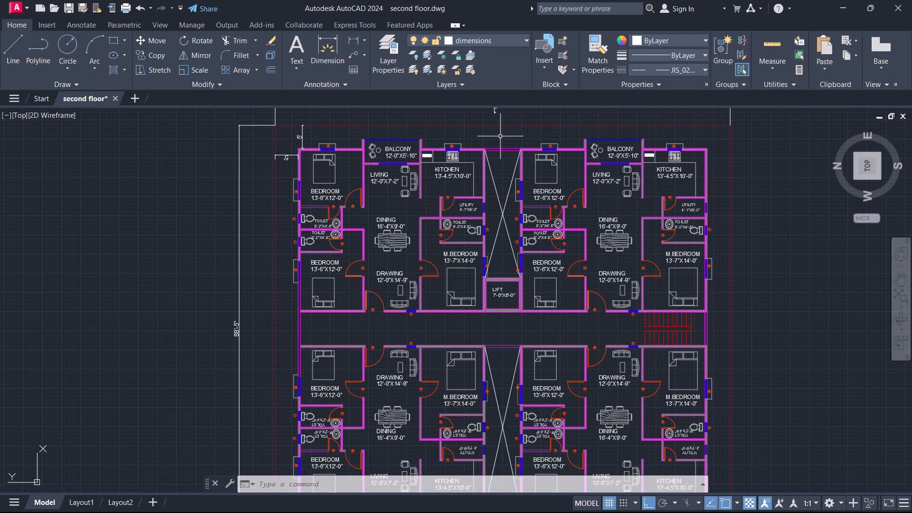
middle_drag(500, 138, 491, 188)
middle_click(491, 188)
middle_click(491, 188)
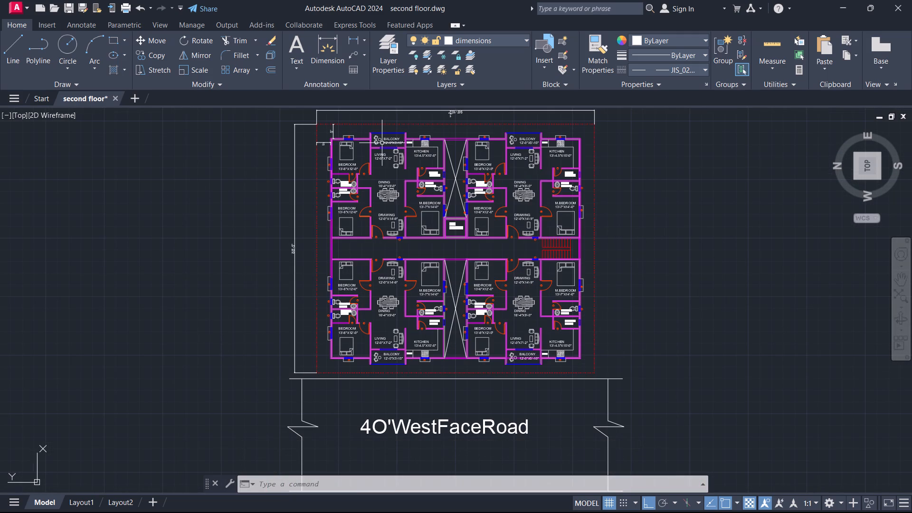
Examine the upper apartments, lift, corridor and outer walls for unfinished wall hatching within the overall plan.
scroll(389, 133, up, 2)
middle_drag(556, 132, 551, 152)
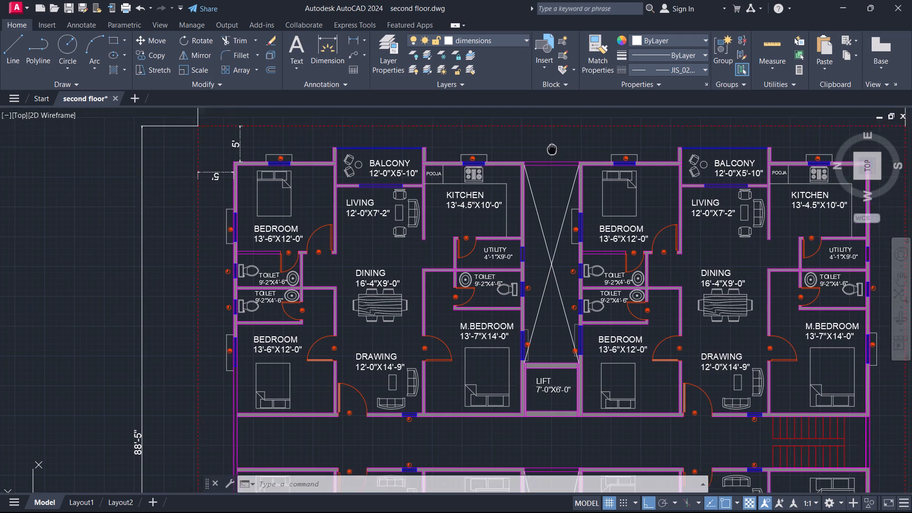
middle_drag(551, 152, 514, 183)
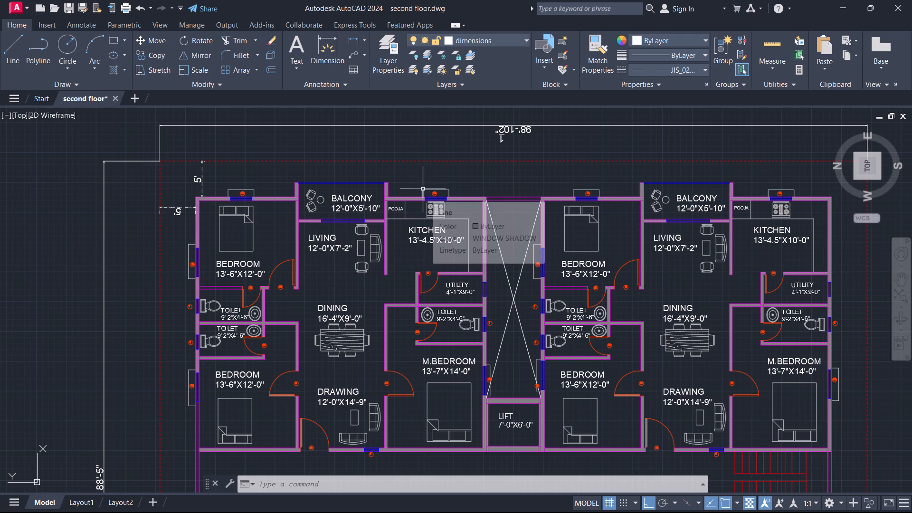
scroll(423, 189, down, 1)
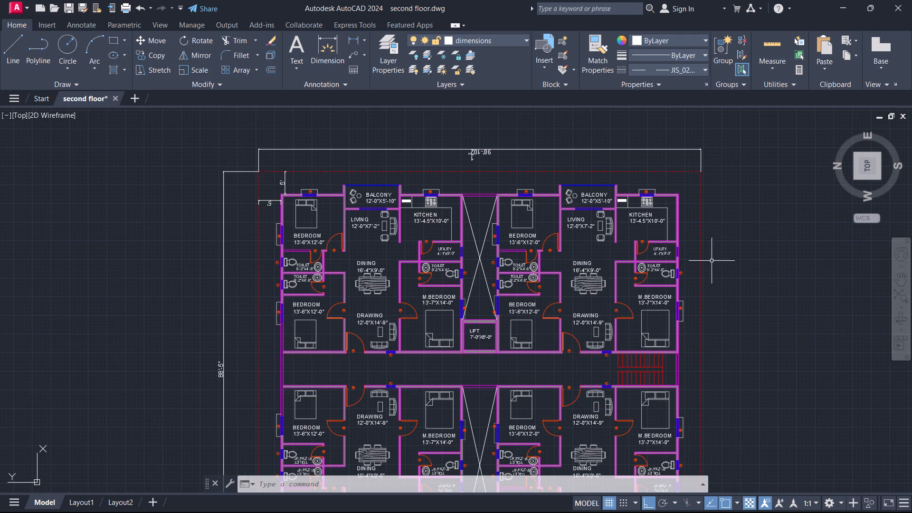
middle_drag(719, 280, 655, 214)
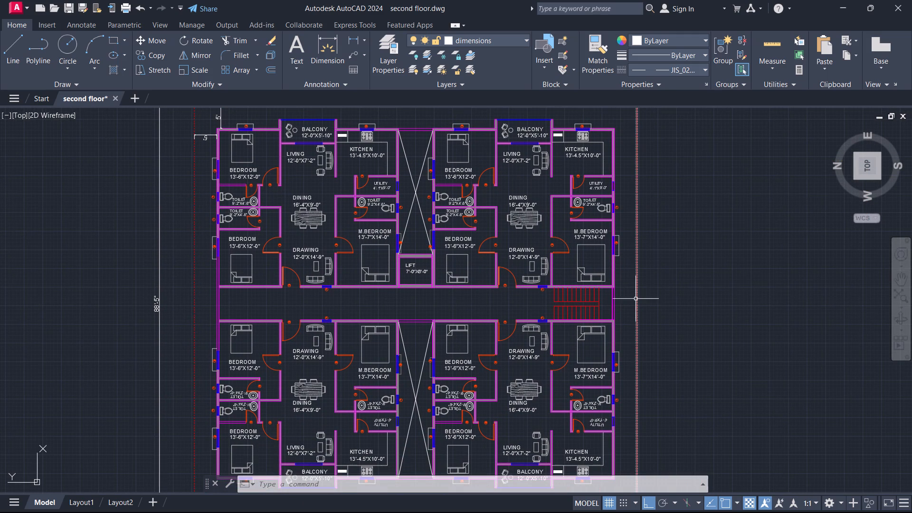
scroll(198, 320, up, 1)
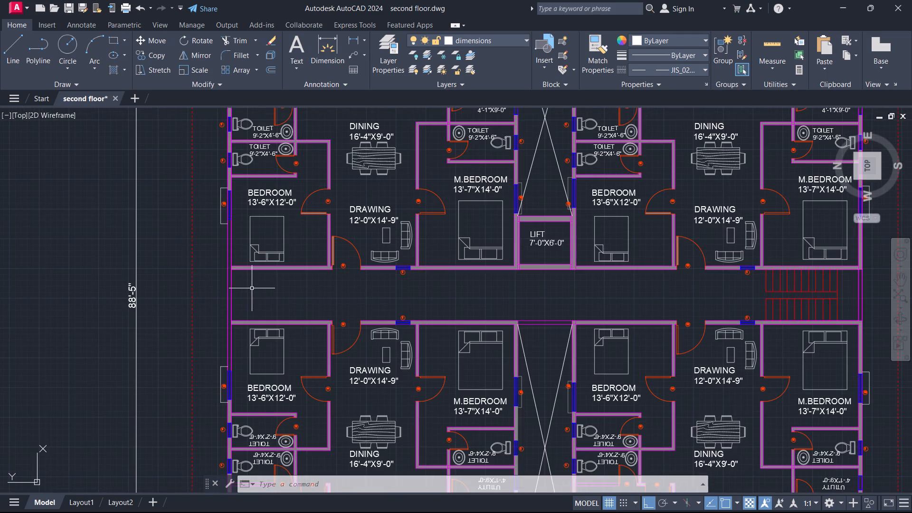
scroll(277, 274, down, 1)
middle_drag(281, 279, 343, 231)
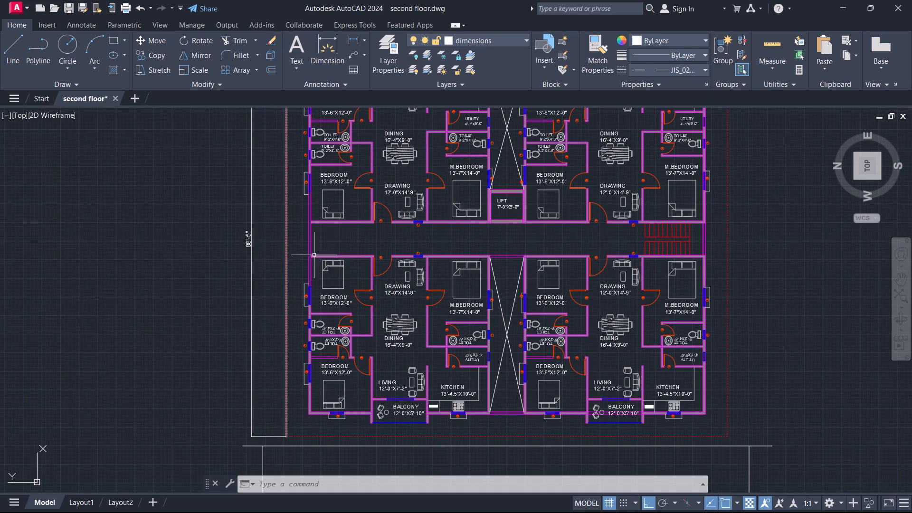
Extend the corridor-side wall line of the road-side bedroom farthest from the staircase to the outer face of the exterior wall.
scroll(316, 254, up, 4)
key(e)
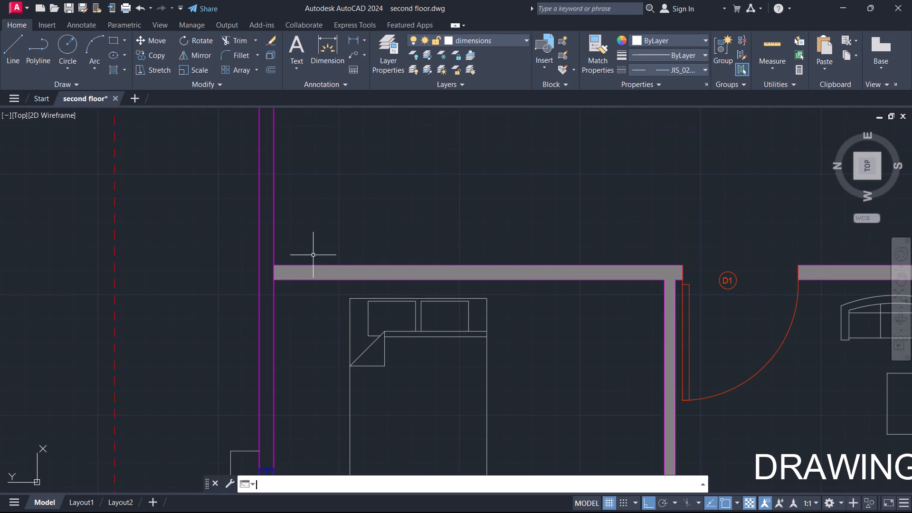
key(x)
key(Return)
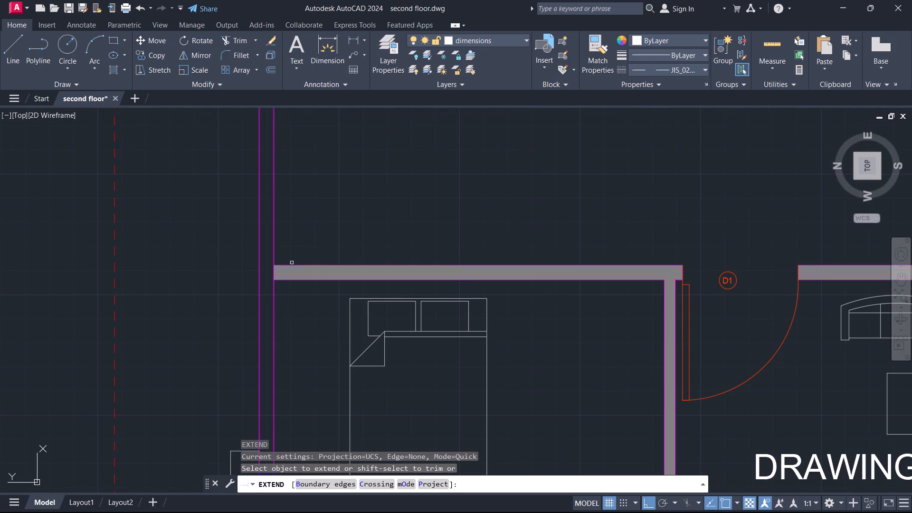
click(288, 266)
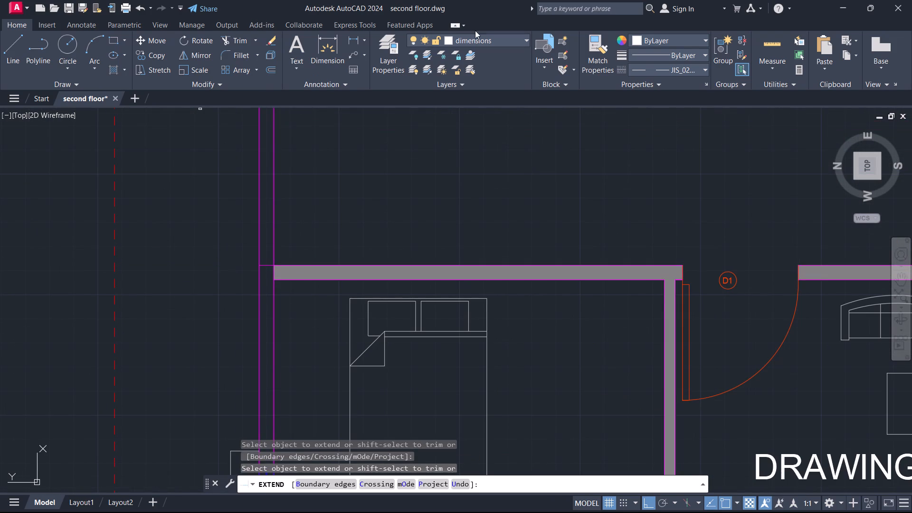
Make the HATCH layer current and fill that bedroom's exterior wall between the corridor wall and window W1 with a SOLID hatch.
click(484, 38)
click(459, 124)
scroll(365, 199, down, 1)
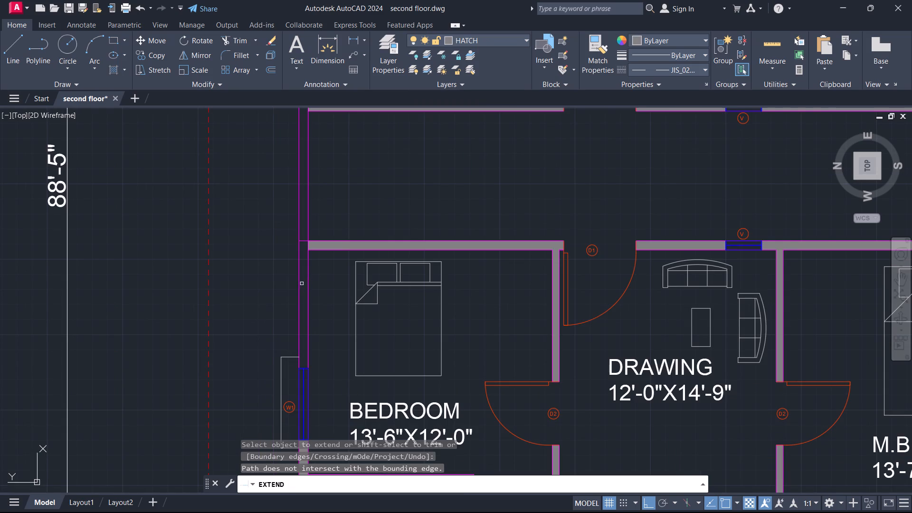
click(118, 69)
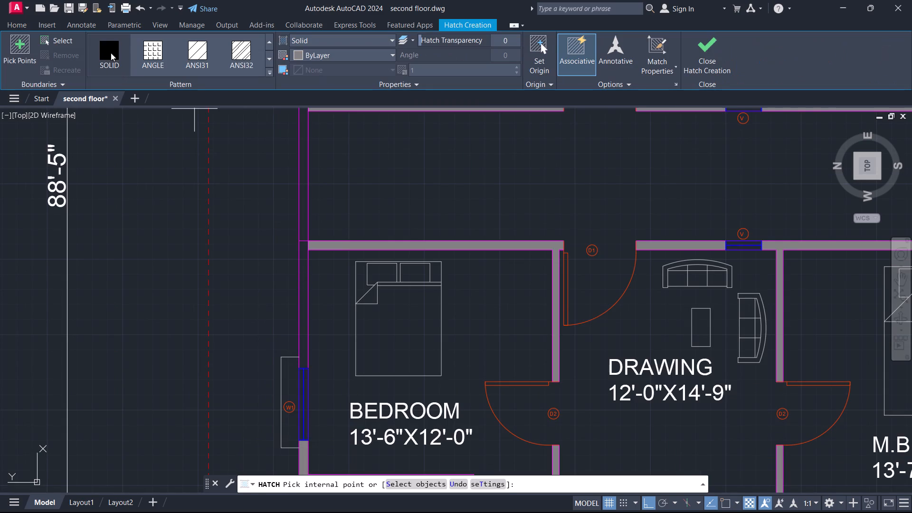
click(110, 48)
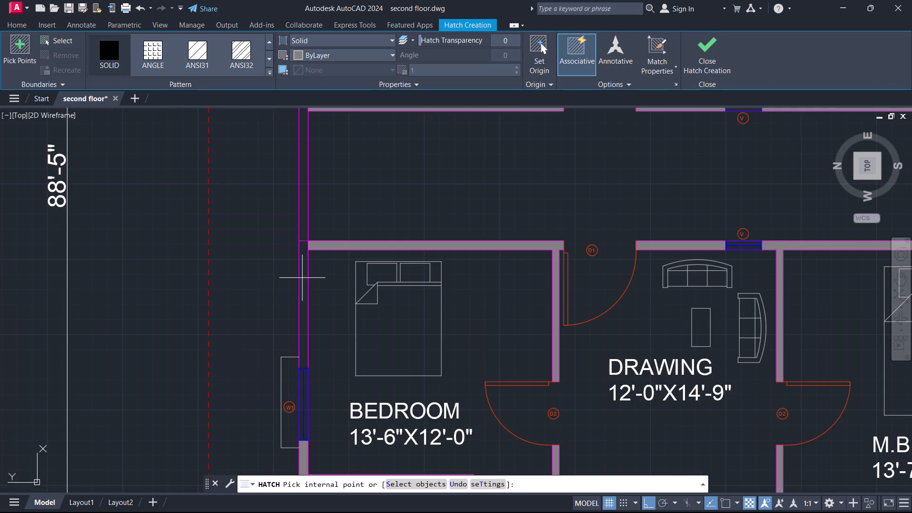
click(302, 278)
key(Escape)
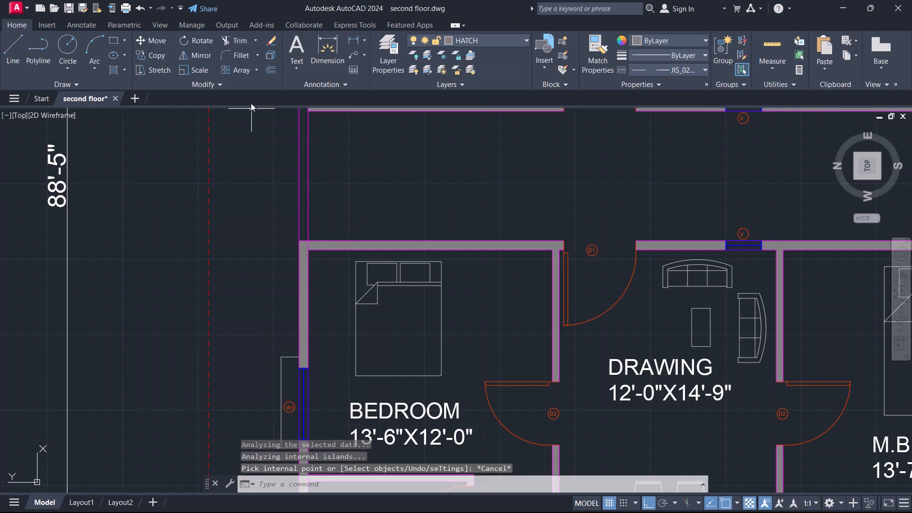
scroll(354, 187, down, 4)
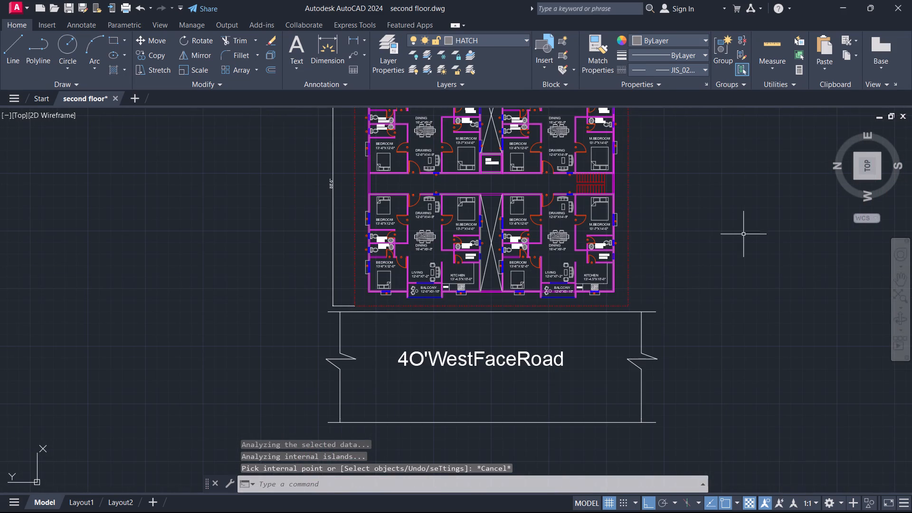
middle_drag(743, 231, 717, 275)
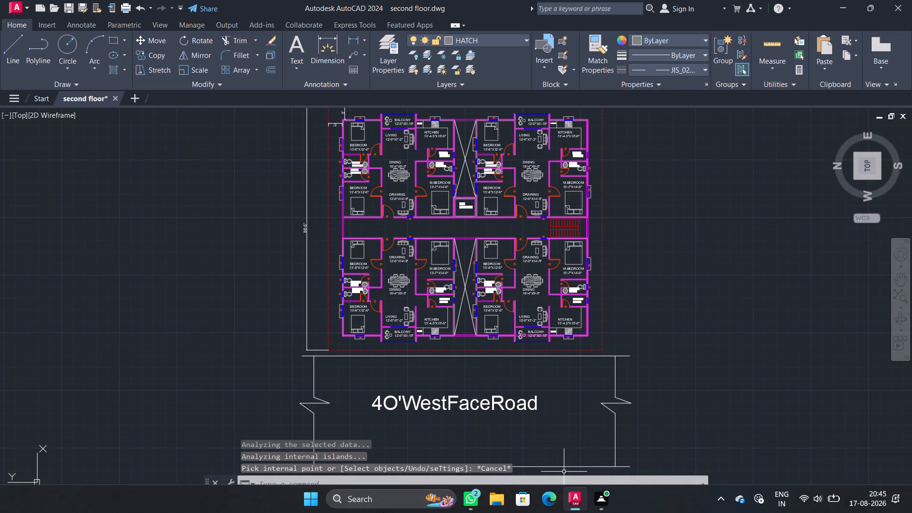
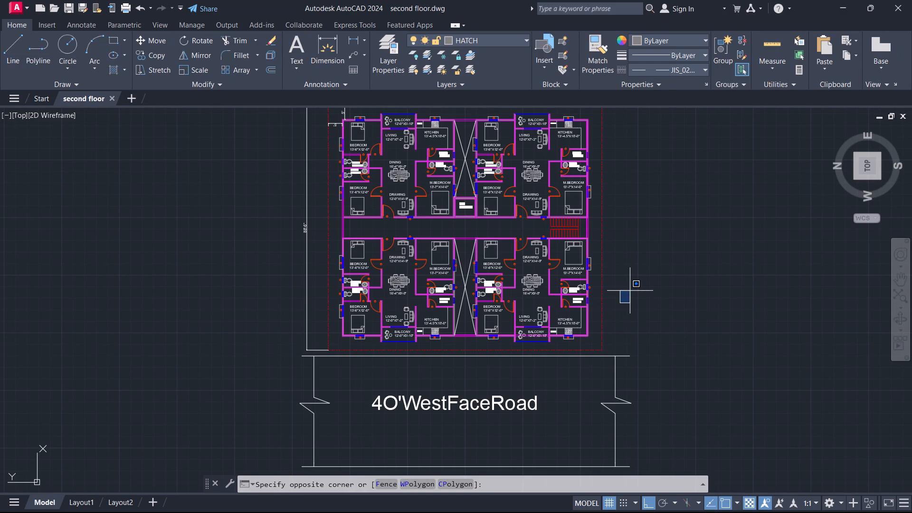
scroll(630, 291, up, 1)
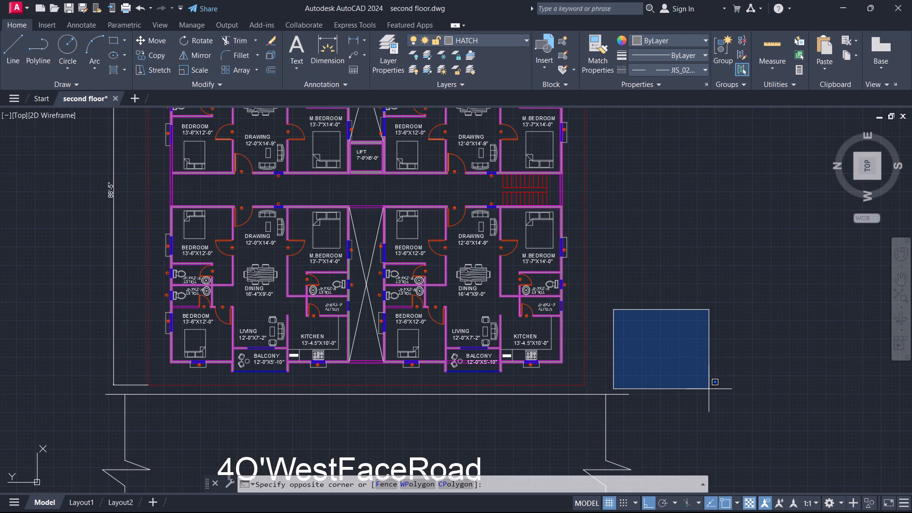
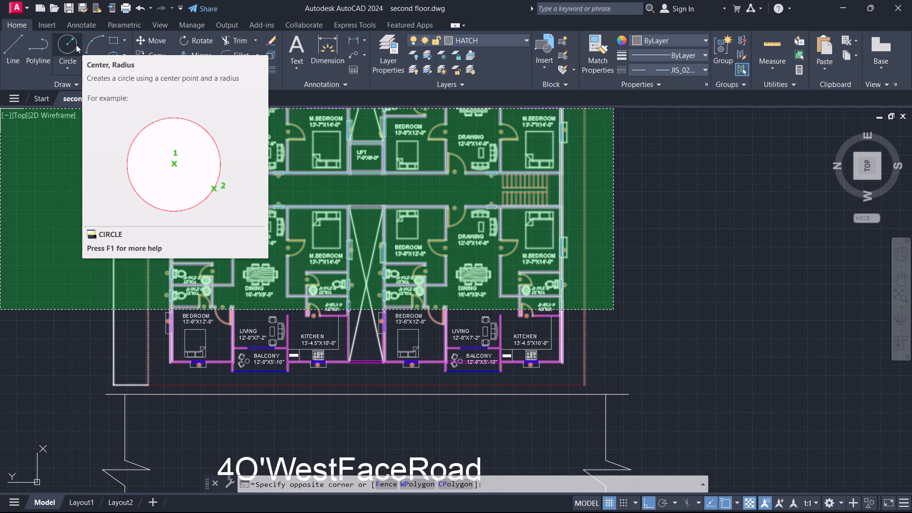
Review the second-floor plan's overall layout, including the lift area, balcony wall hatching, setback dimensions and upper flats.
click(701, 242)
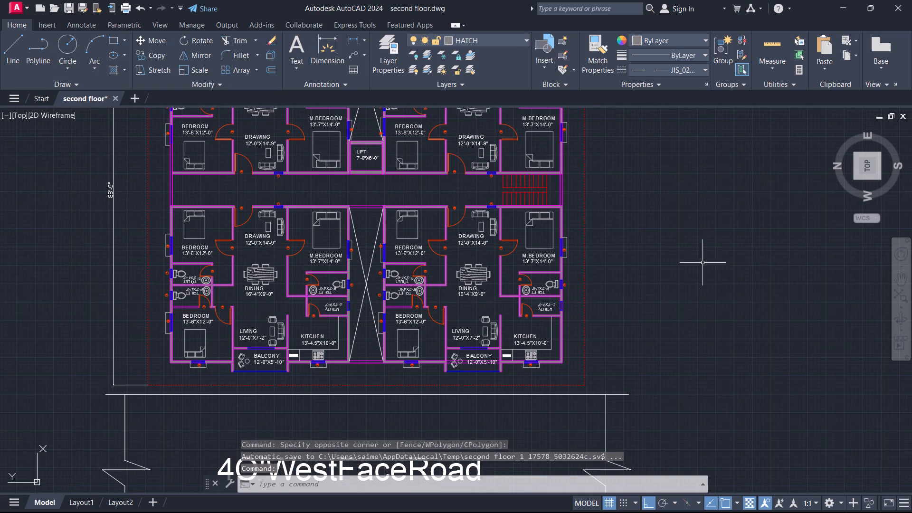
scroll(694, 244, up, 1)
scroll(694, 244, down, 1)
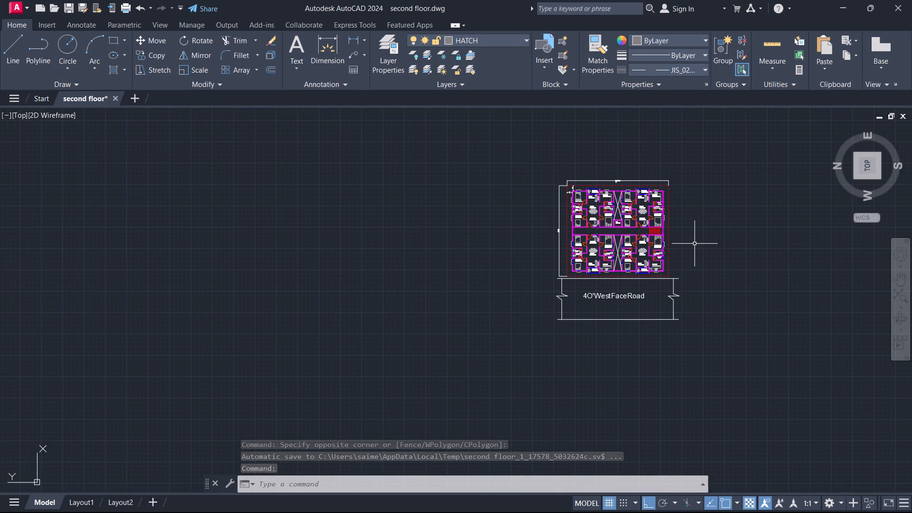
scroll(657, 205, up, 2)
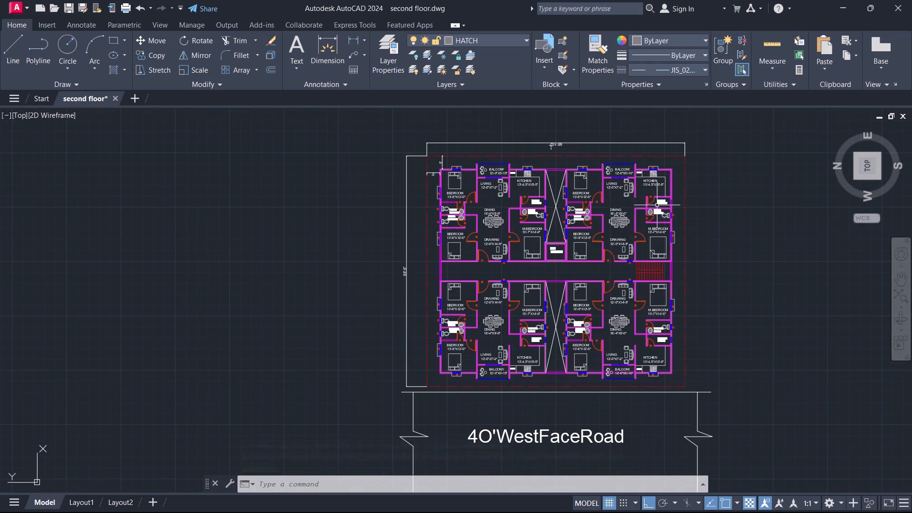
scroll(608, 228, up, 1)
scroll(525, 199, up, 2)
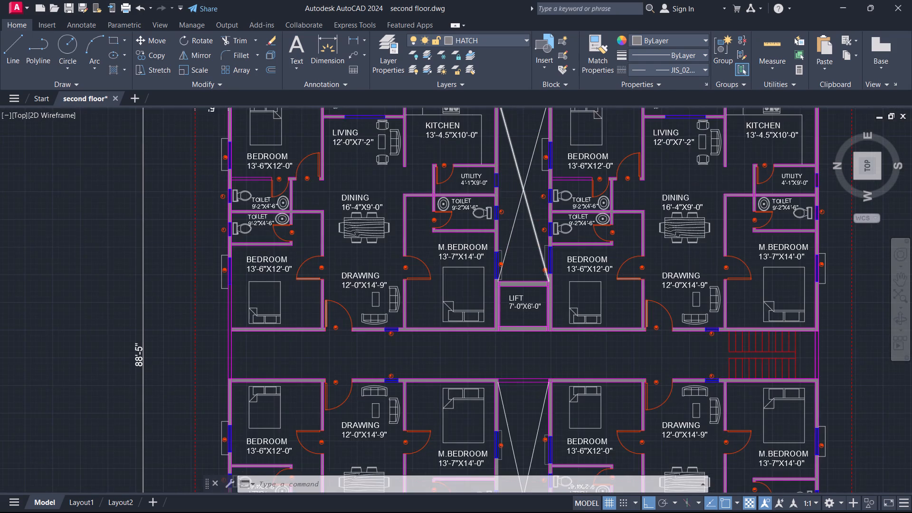
scroll(522, 266, down, 1)
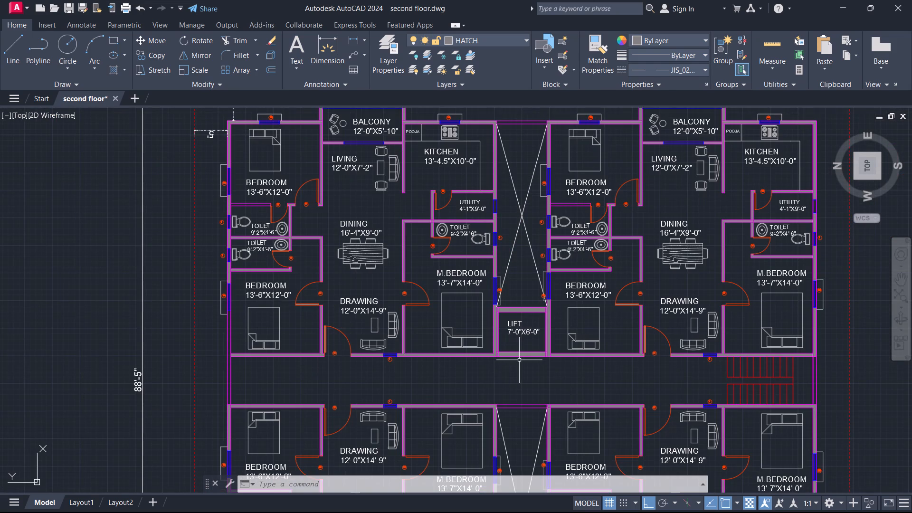
middle_drag(513, 365, 403, 451)
scroll(180, 186, up, 4)
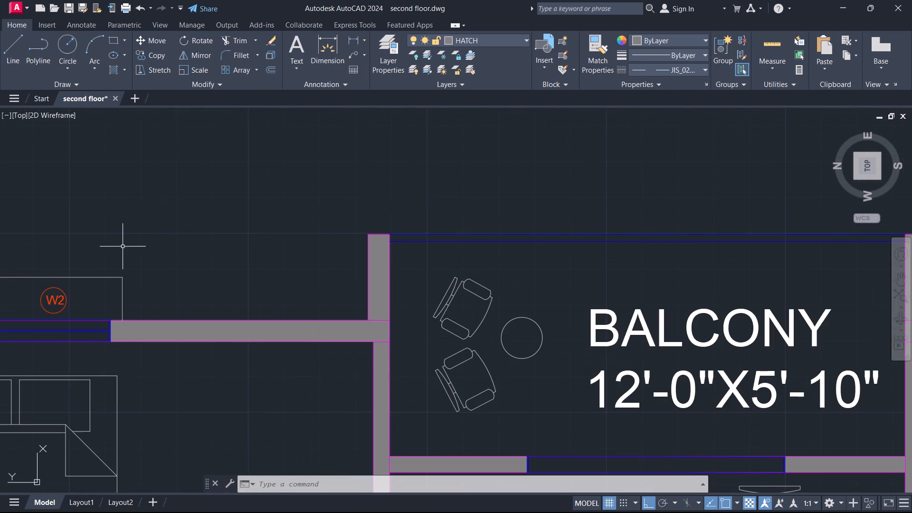
scroll(153, 227, down, 3)
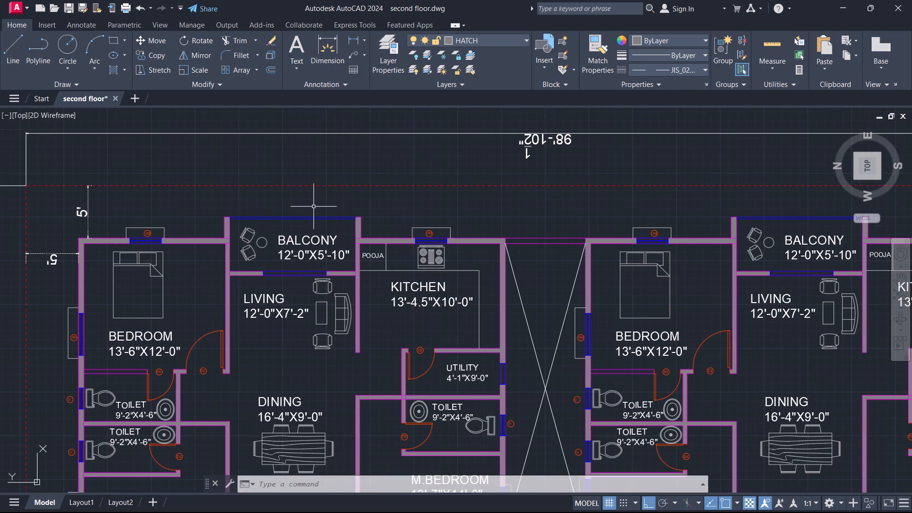
middle_drag(313, 206, 316, 115)
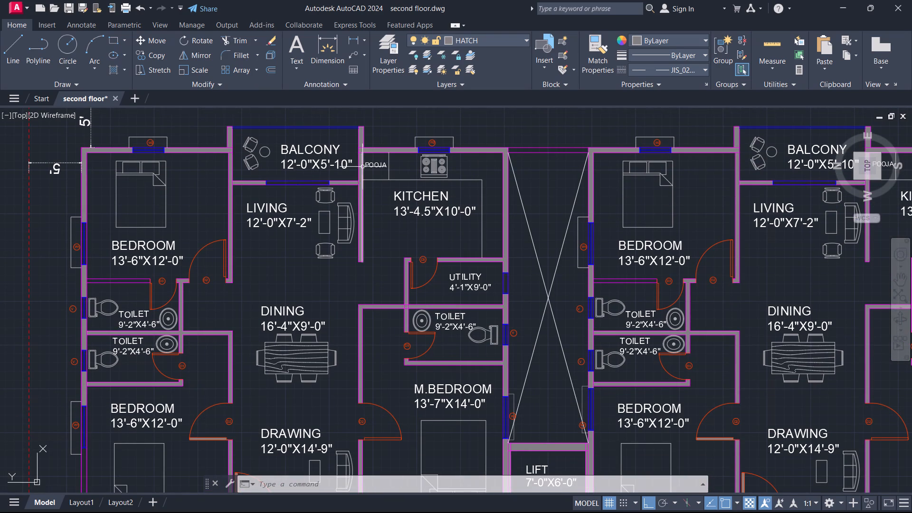
scroll(374, 205, down, 2)
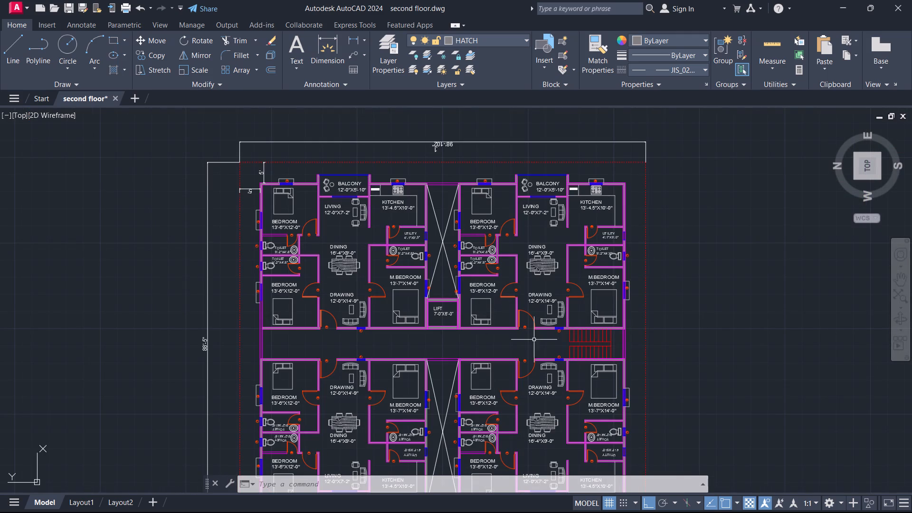
Examine the D1 tag, door leaf and wall hatching at the drawing room entrance between the lift and the stairs.
scroll(537, 343, up, 3)
middle_drag(449, 318, 514, 372)
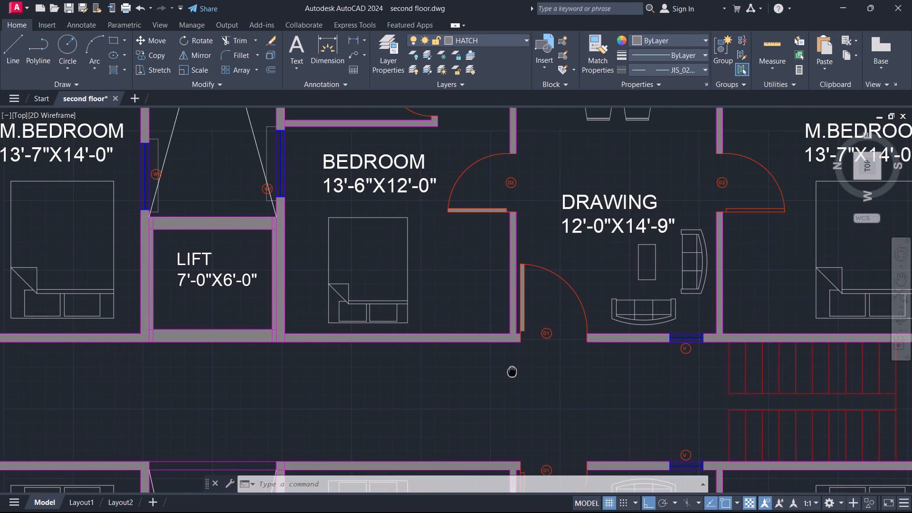
middle_drag(514, 372, 510, 374)
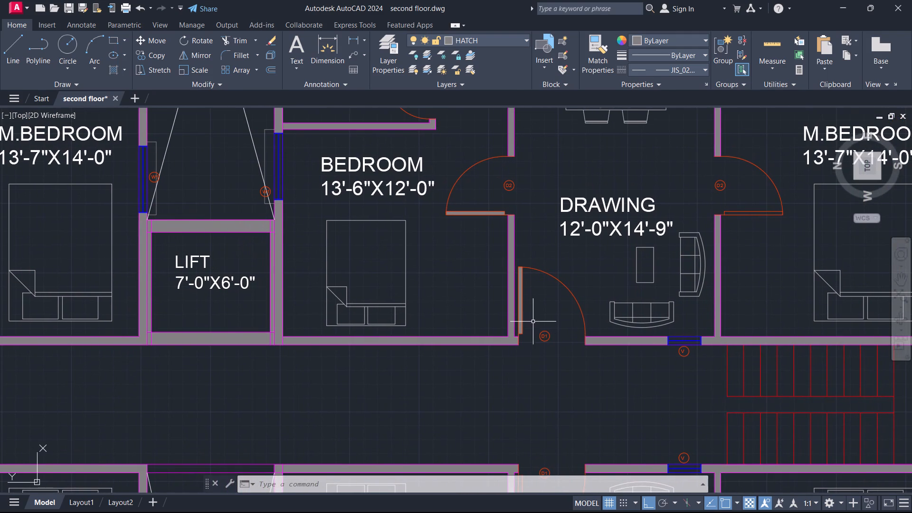
scroll(536, 352, up, 3)
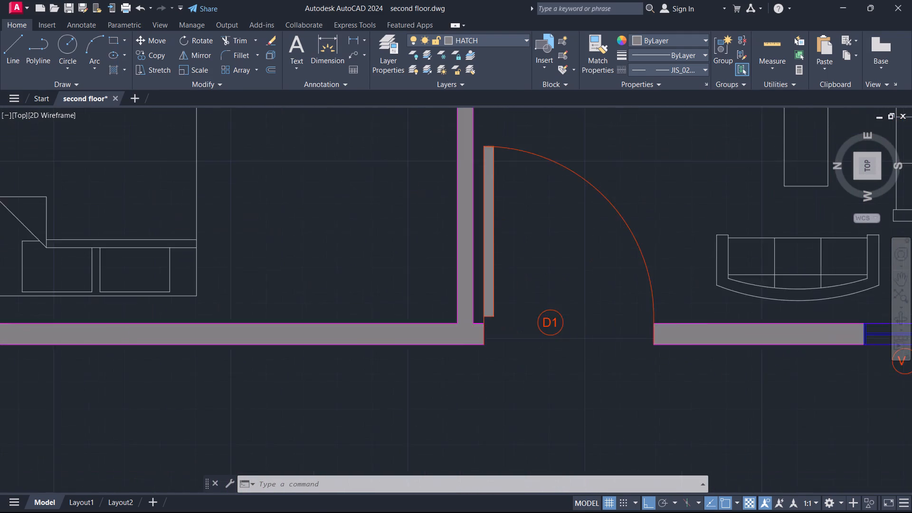
scroll(547, 336, up, 1)
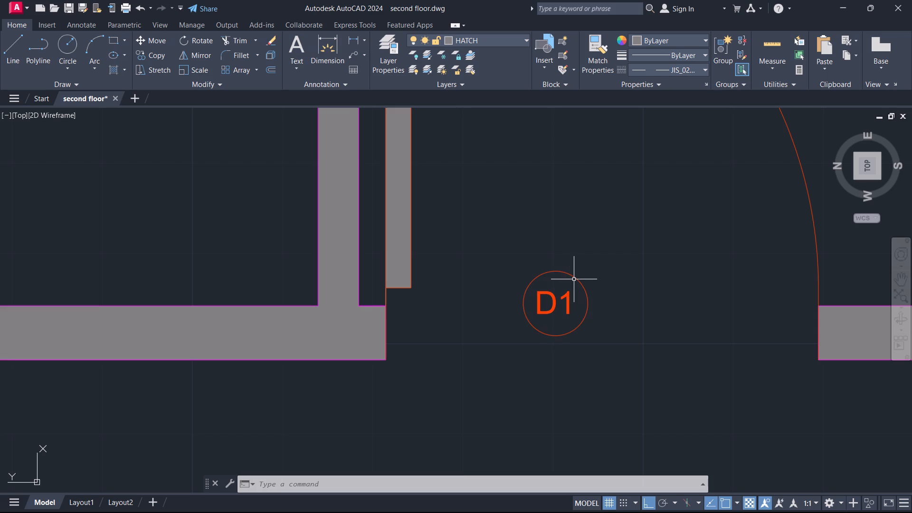
click(574, 279)
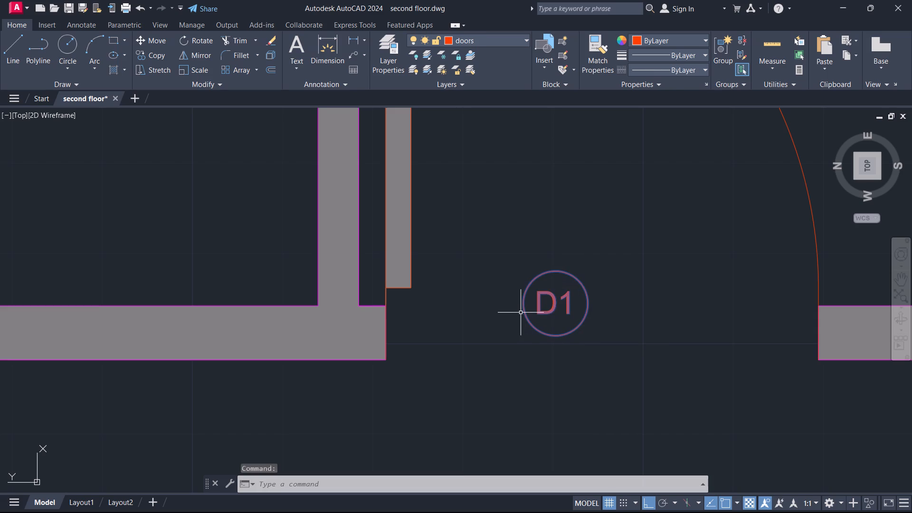
key(Escape)
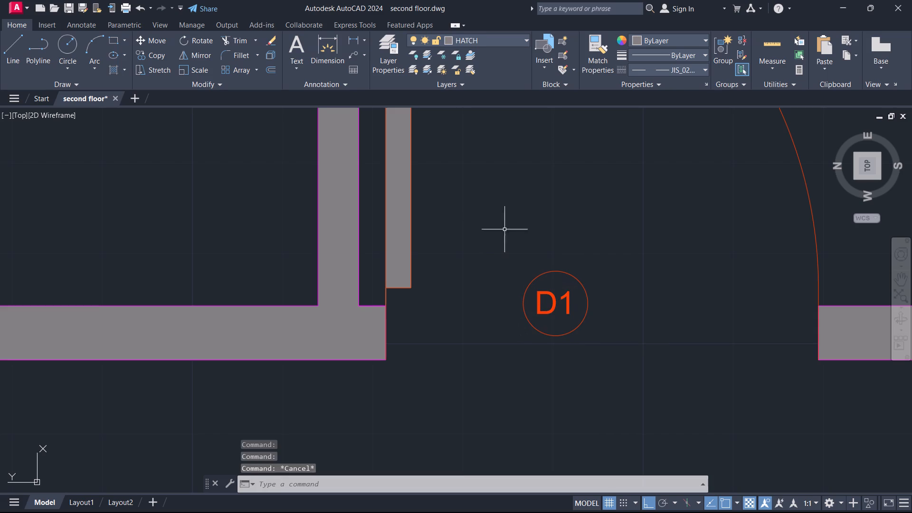
scroll(488, 328, down, 6)
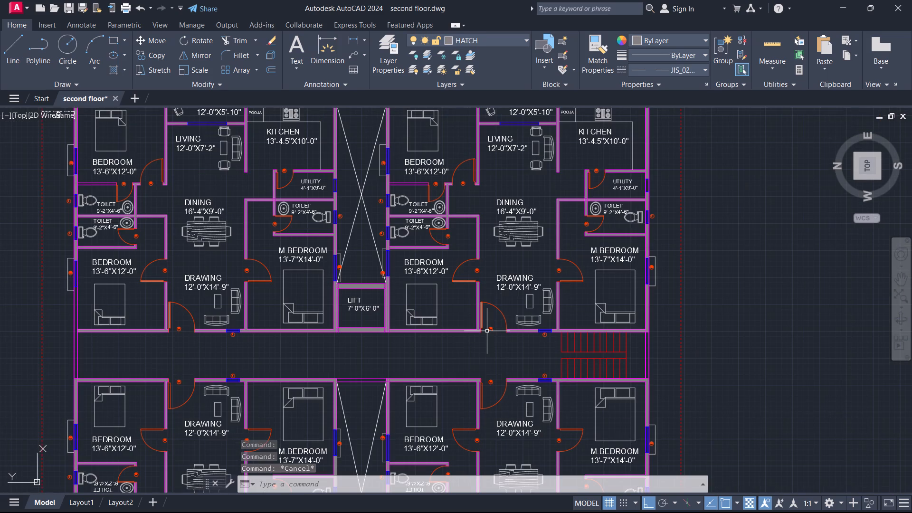
scroll(361, 356, down, 1)
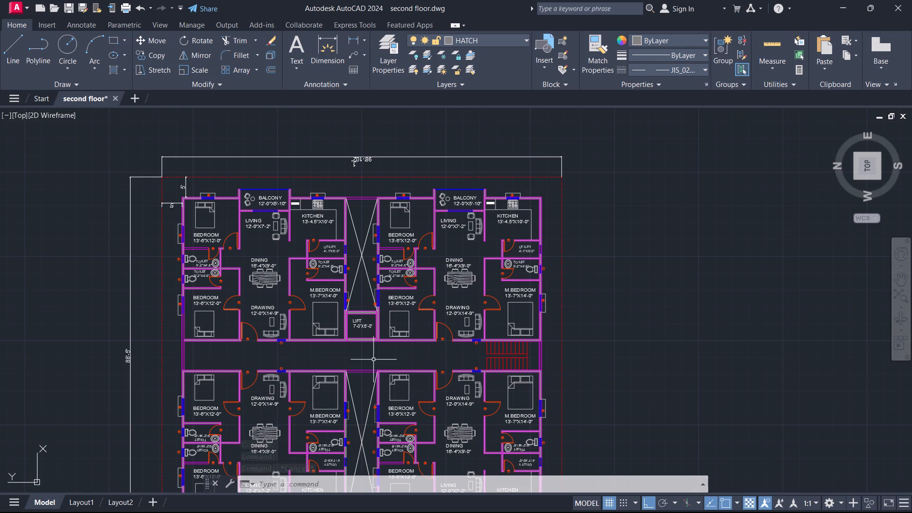
Examine the W1 window tag on the lower flat's outer bedroom wall and the V tag on the corridor wall.
middle_drag(373, 360, 435, 283)
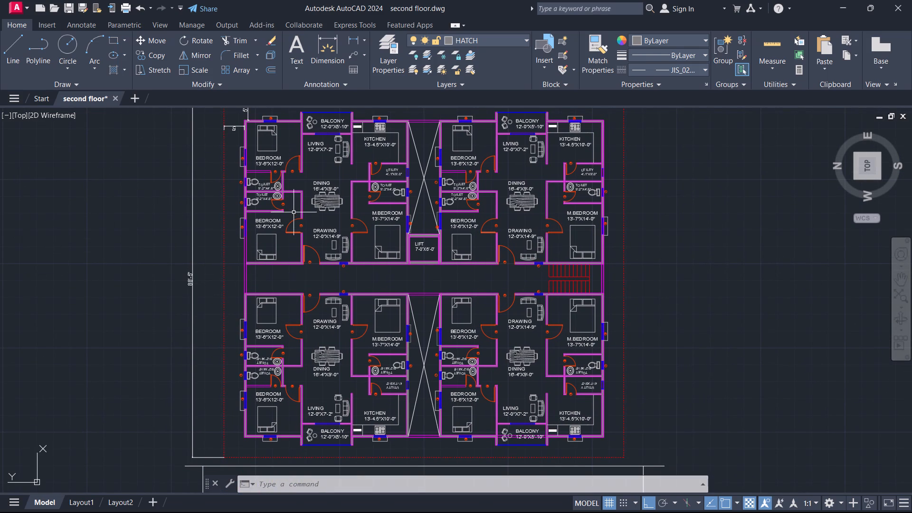
scroll(266, 270, up, 1)
scroll(233, 375, up, 3)
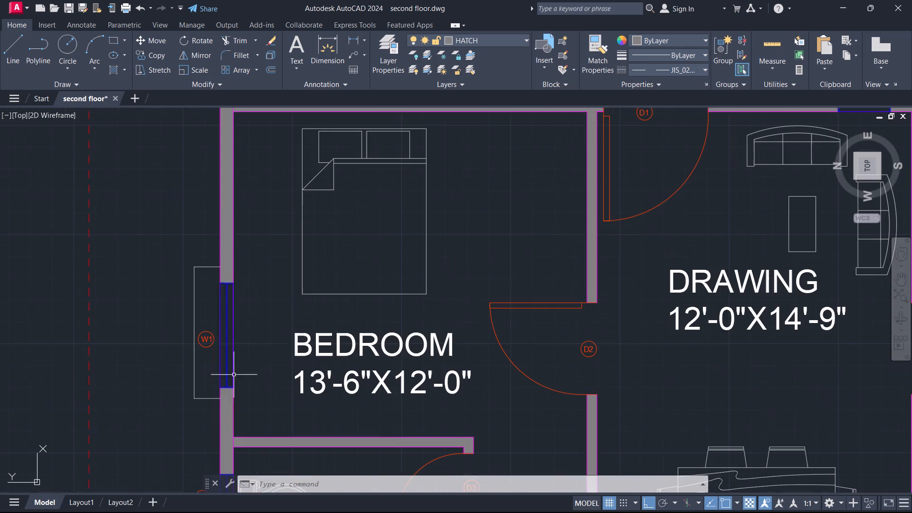
scroll(206, 361, up, 4)
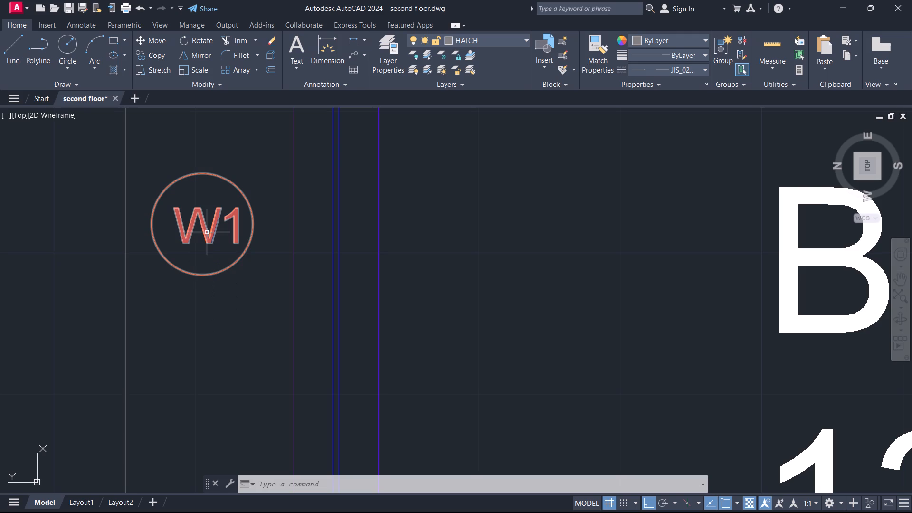
scroll(207, 232, down, 3)
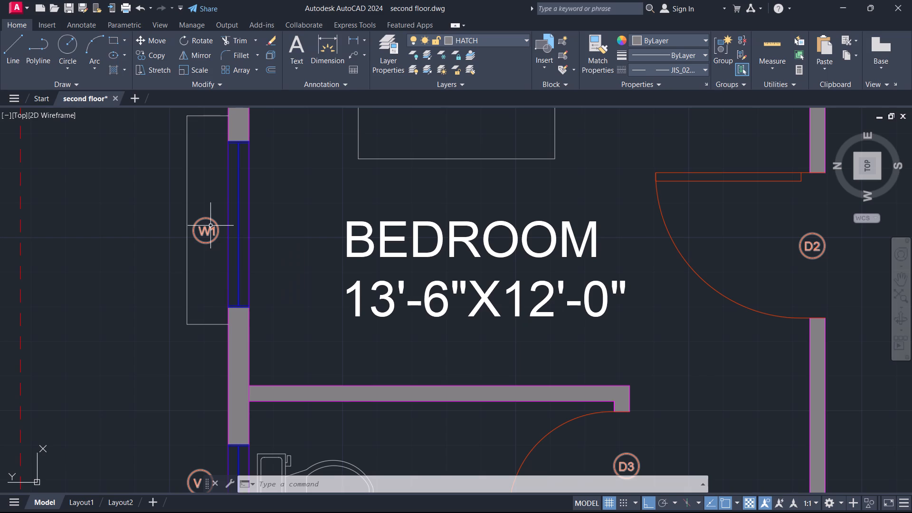
click(96, 256)
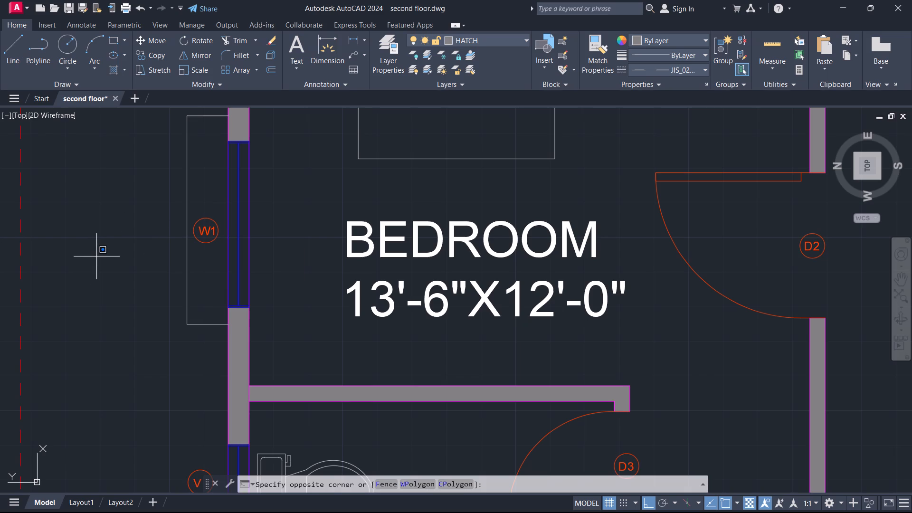
key(Escape)
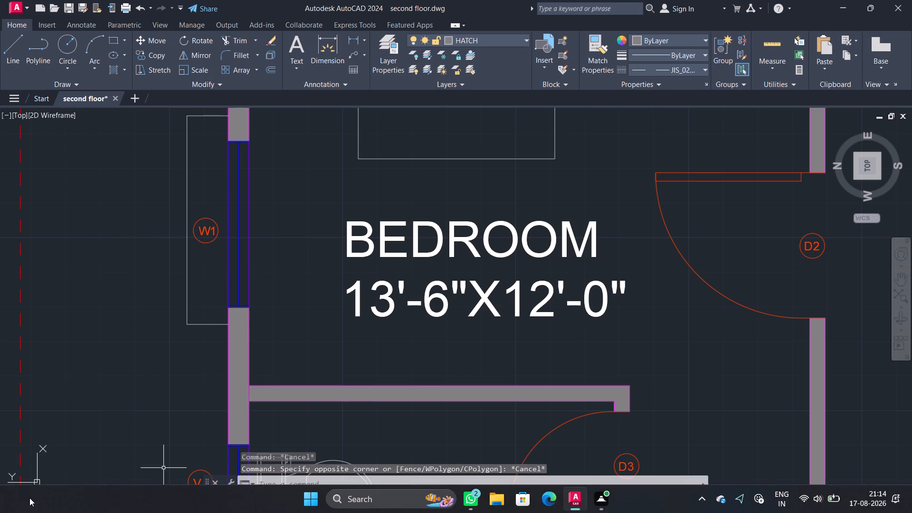
scroll(115, 329, down, 5)
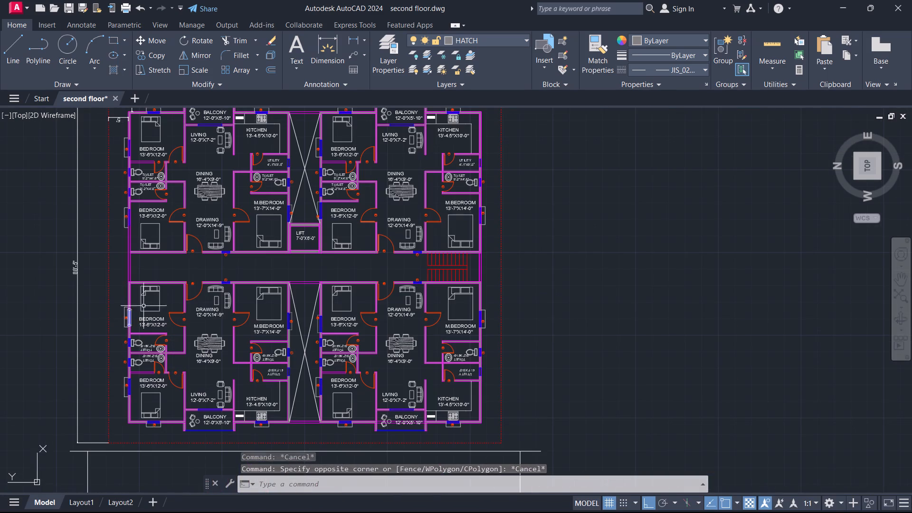
scroll(210, 280, up, 5)
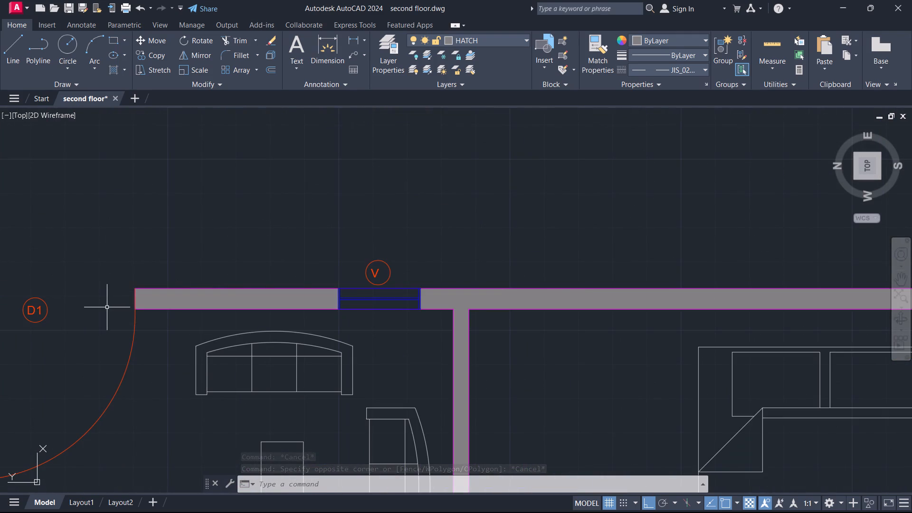
scroll(140, 278, down, 5)
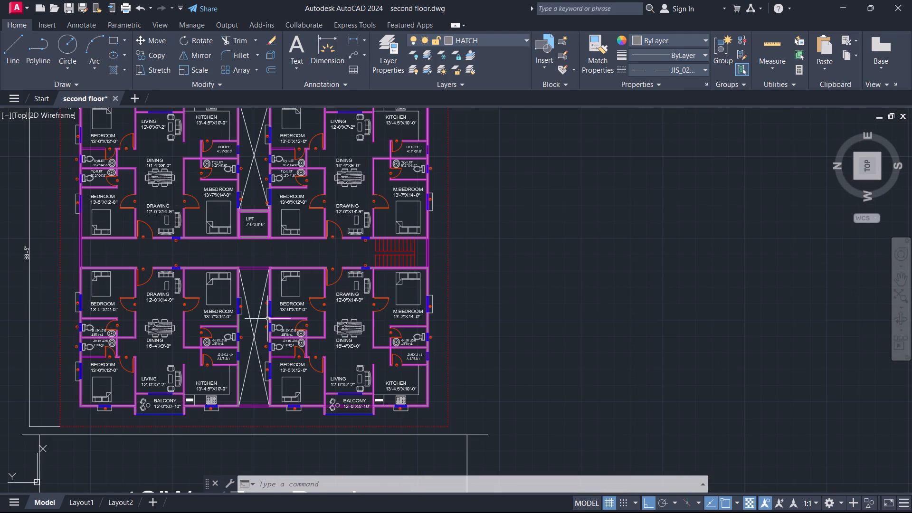
Examine the W1 tag's text and circle at the bedroom window beside the lower open shaft.
scroll(266, 320, up, 4)
scroll(267, 191, up, 3)
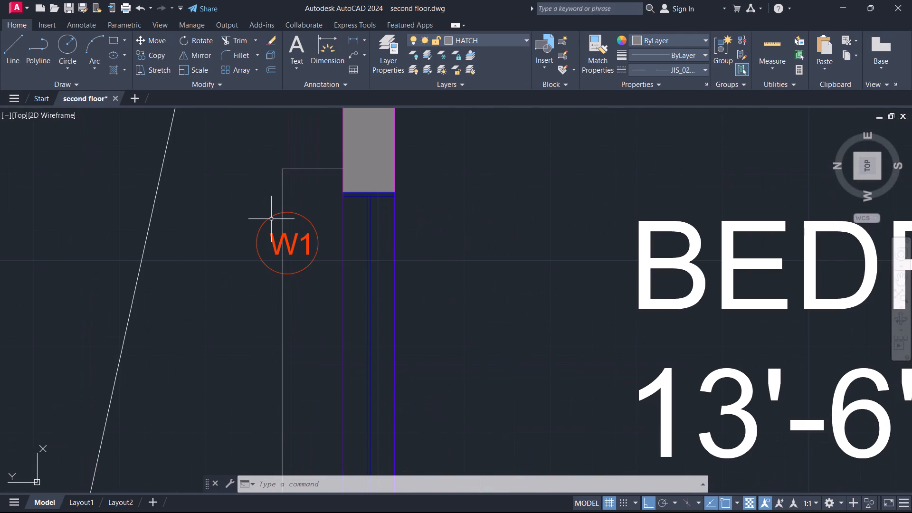
click(275, 244)
scroll(314, 204, down, 4)
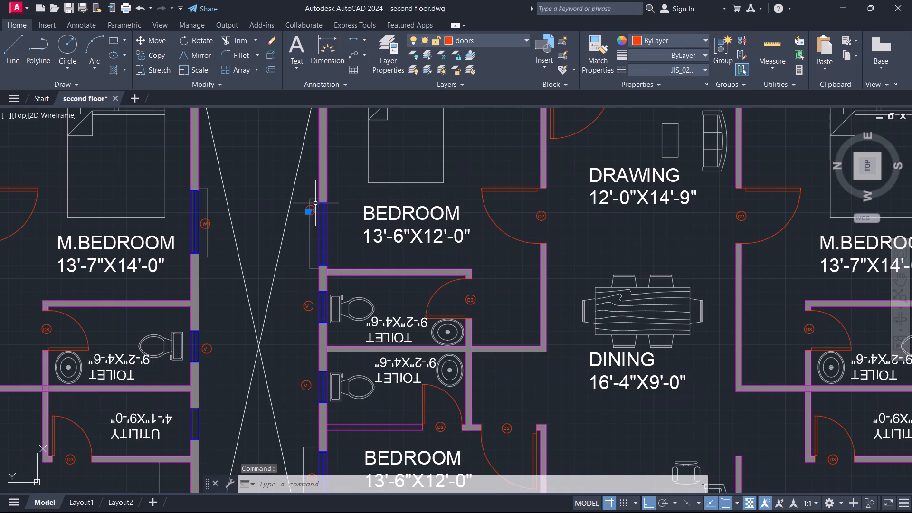
scroll(313, 206, up, 1)
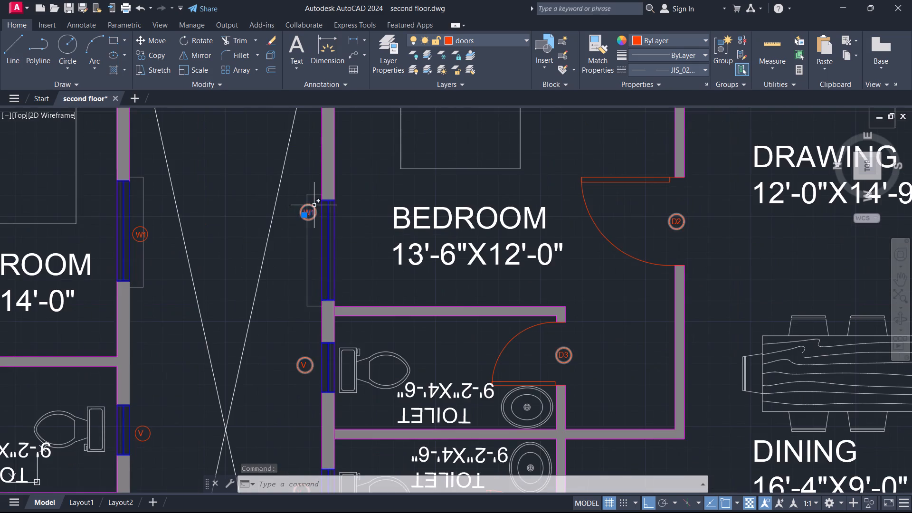
scroll(314, 205, up, 5)
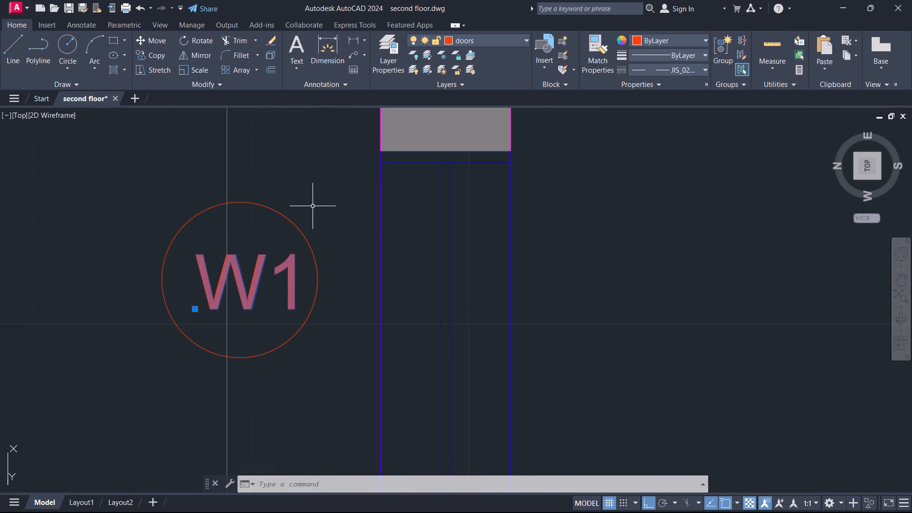
key(Escape)
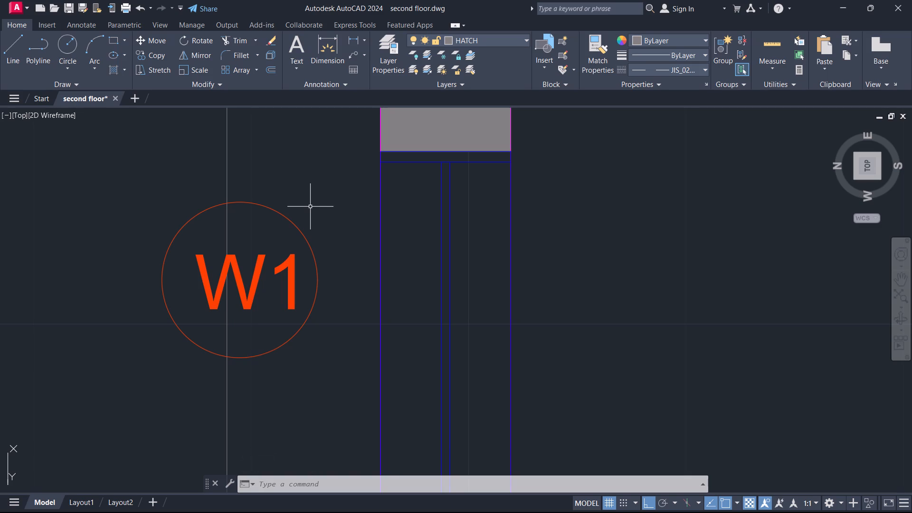
scroll(310, 207, down, 7)
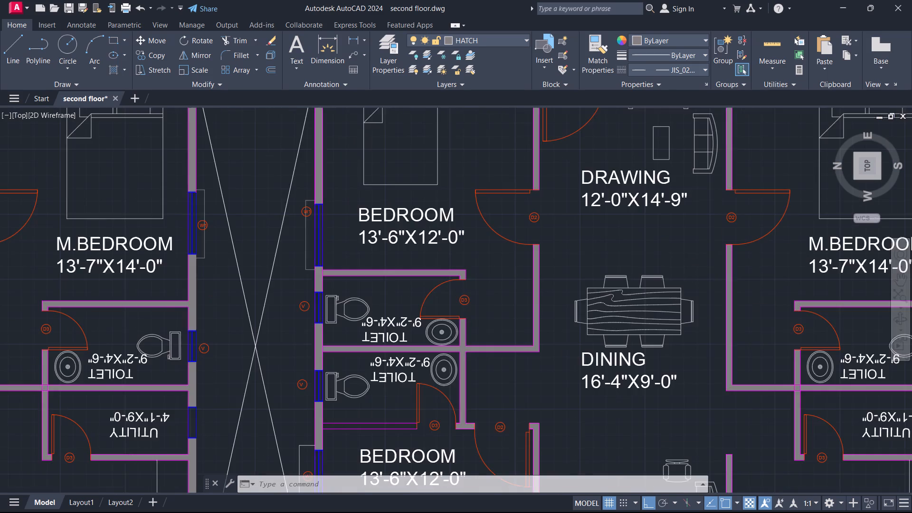
Examine the D2 tag at the bedroom door beside the drawing room in the lower flat farthest from the stairs.
scroll(310, 207, down, 1)
middle_drag(598, 227, 604, 224)
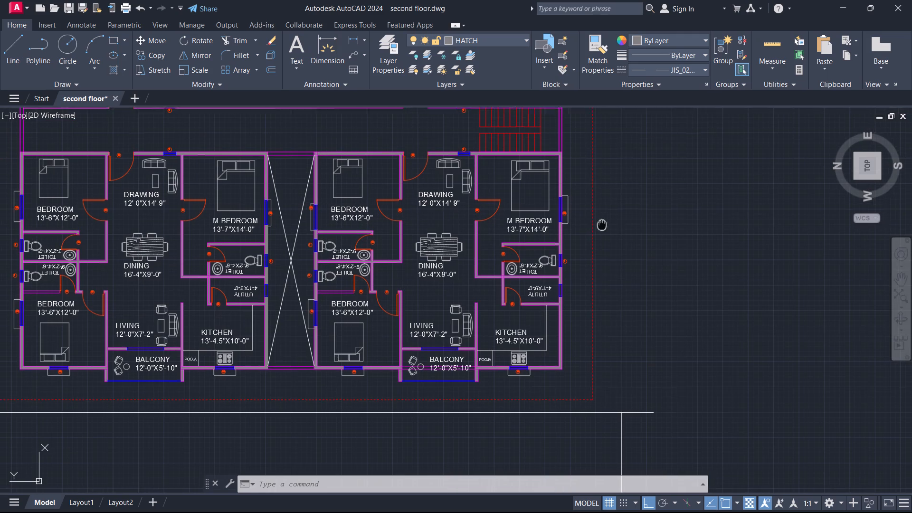
middle_drag(604, 224, 676, 229)
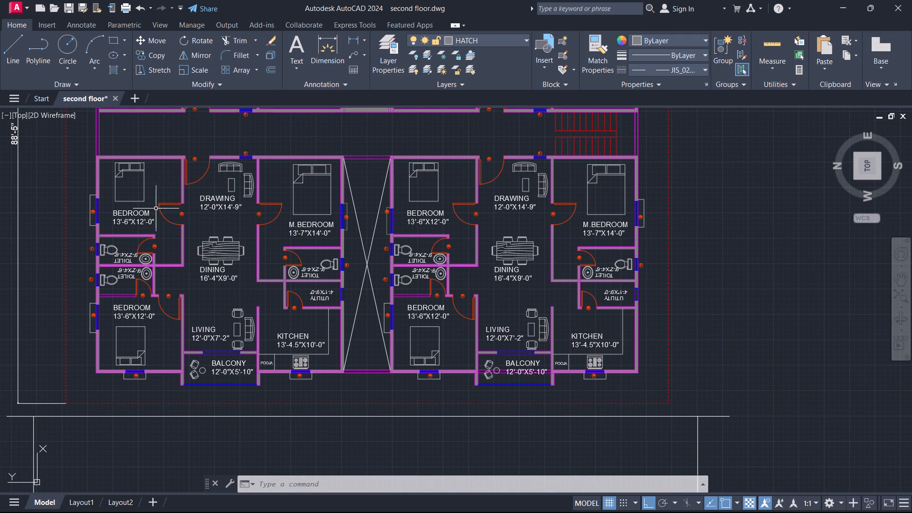
scroll(191, 207, up, 6)
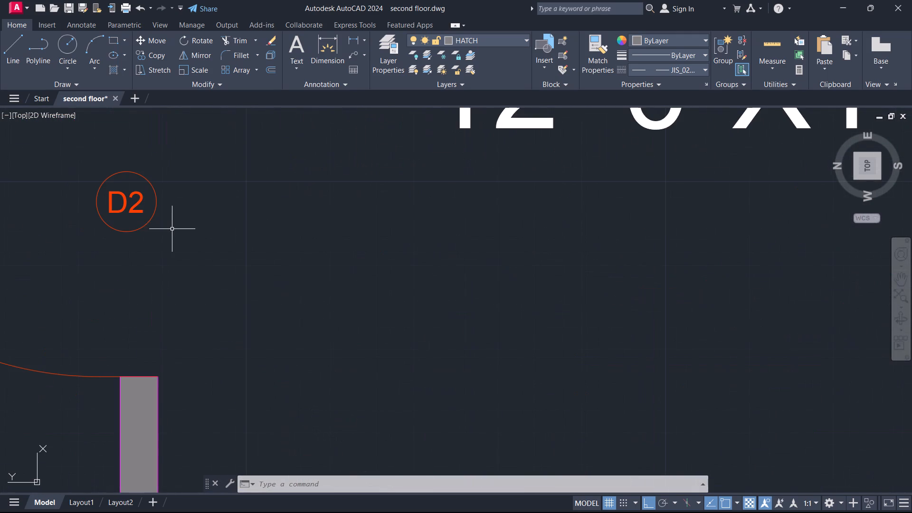
scroll(170, 219, down, 6)
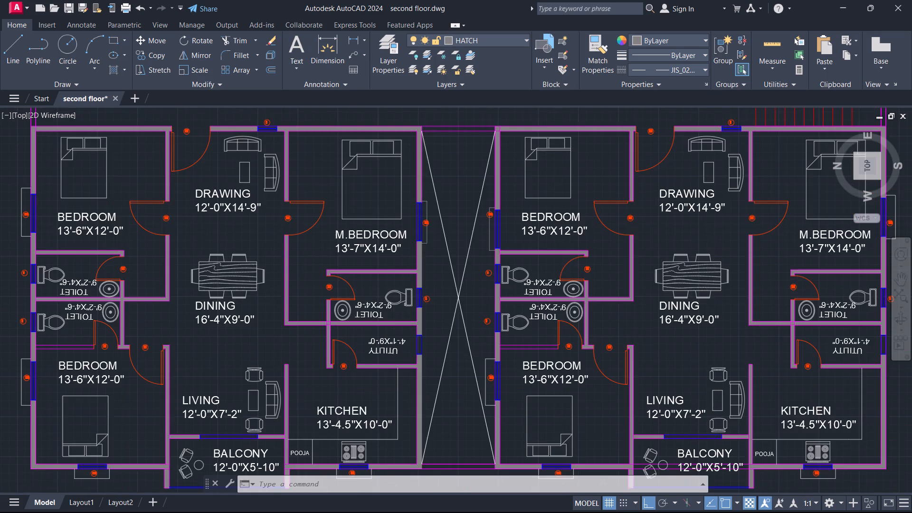
scroll(170, 219, down, 1)
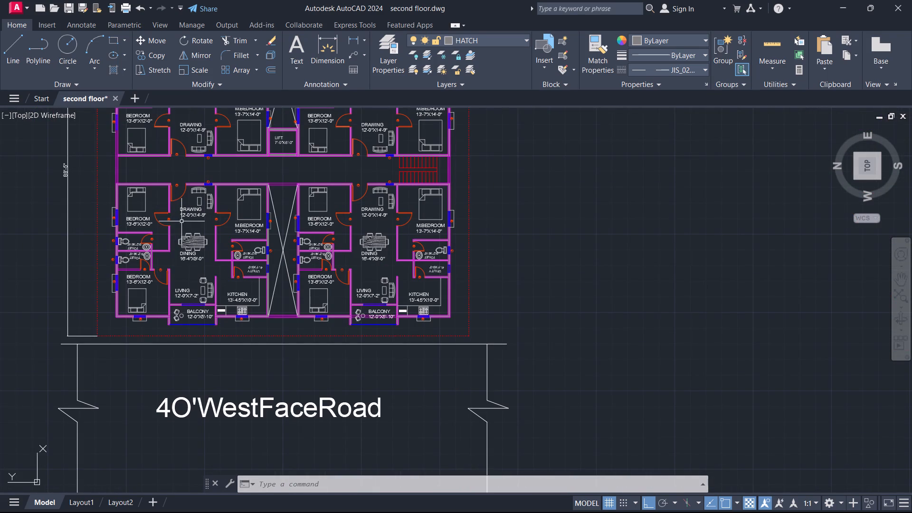
Examine the D2 tag at the master bedroom door off the drawing room in the upper flat farthest from the stairs.
middle_drag(183, 222, 245, 320)
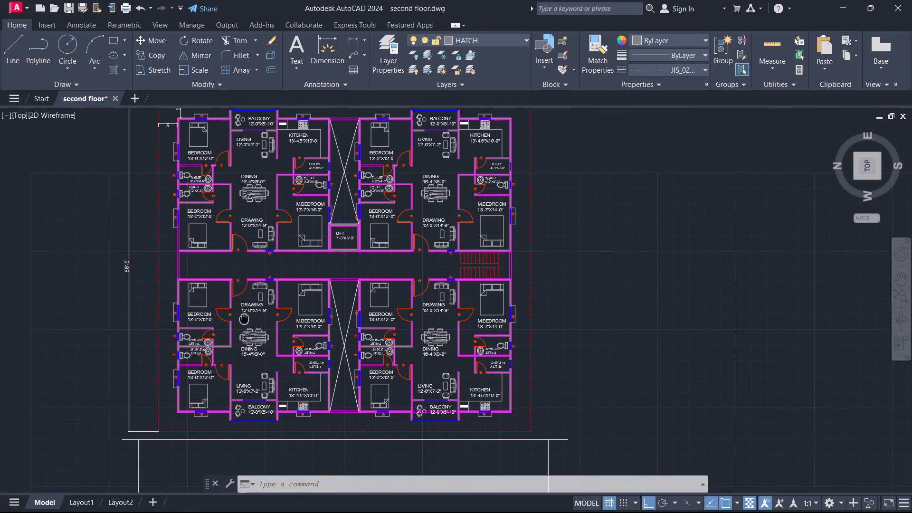
middle_drag(245, 320, 245, 340)
scroll(276, 248, up, 2)
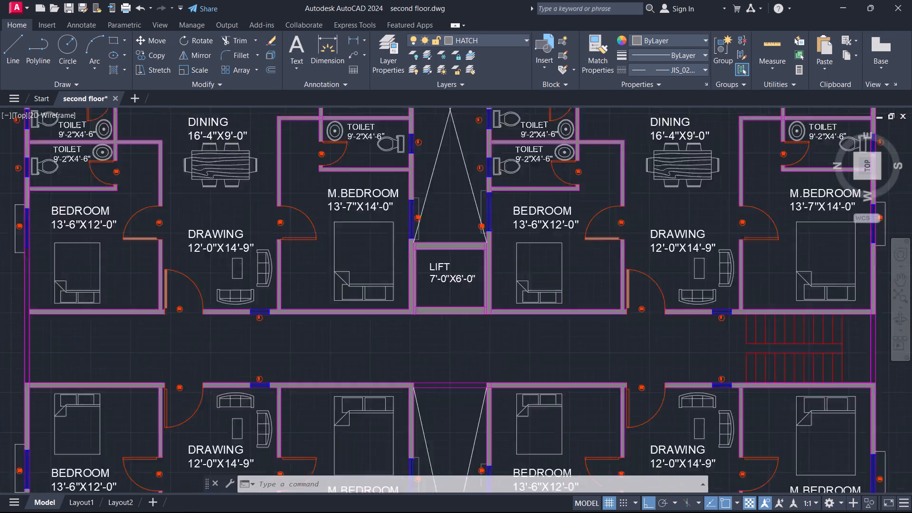
scroll(276, 248, up, 2)
scroll(295, 174, up, 5)
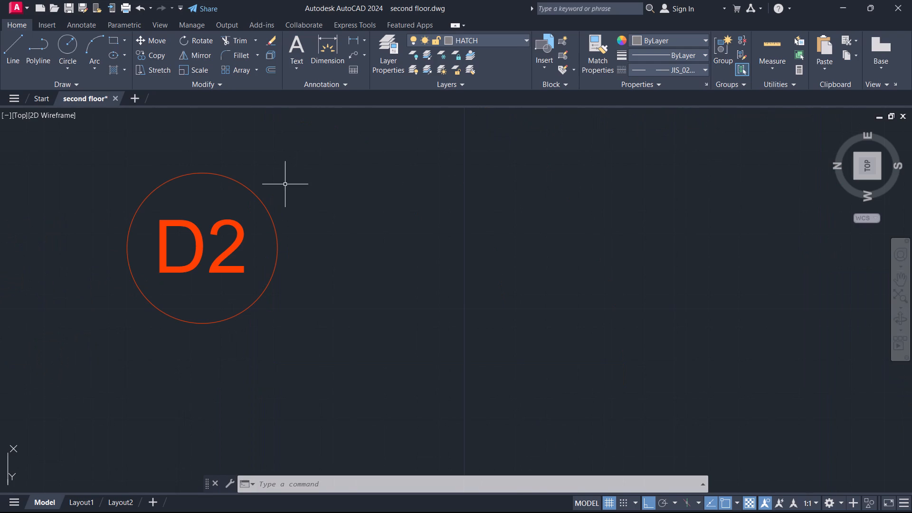
scroll(285, 184, up, 1)
scroll(285, 184, down, 9)
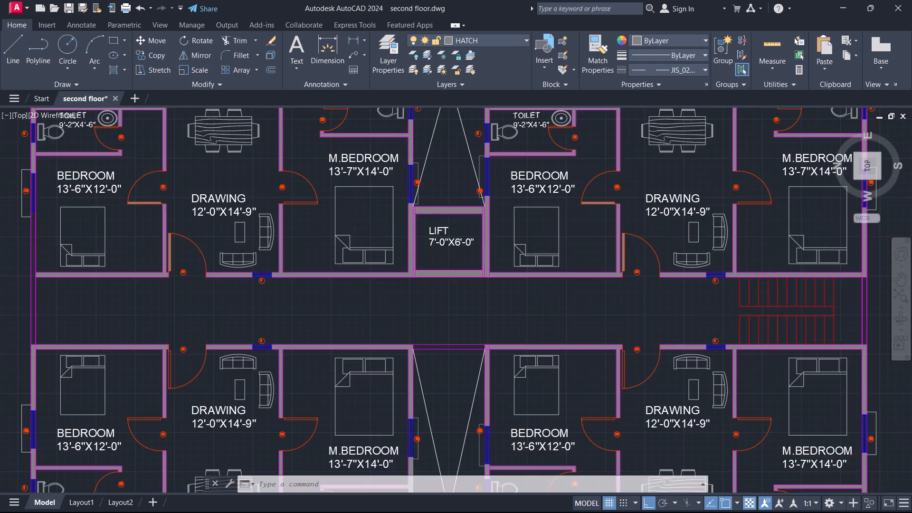
scroll(285, 185, down, 1)
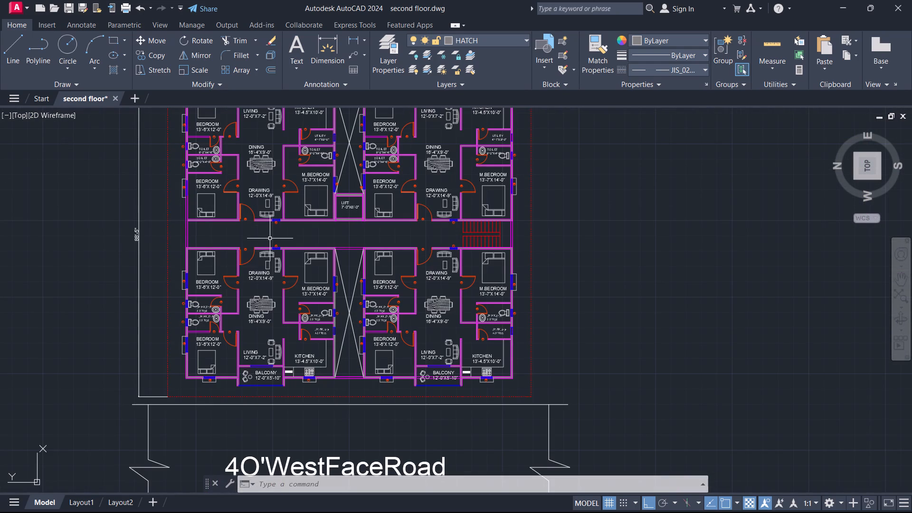
Review the full second-floor plan, including the corner setback dimensions, dashed boundary, overall dimensions and 4O'WestFaceRoad label.
middle_drag(275, 235, 288, 286)
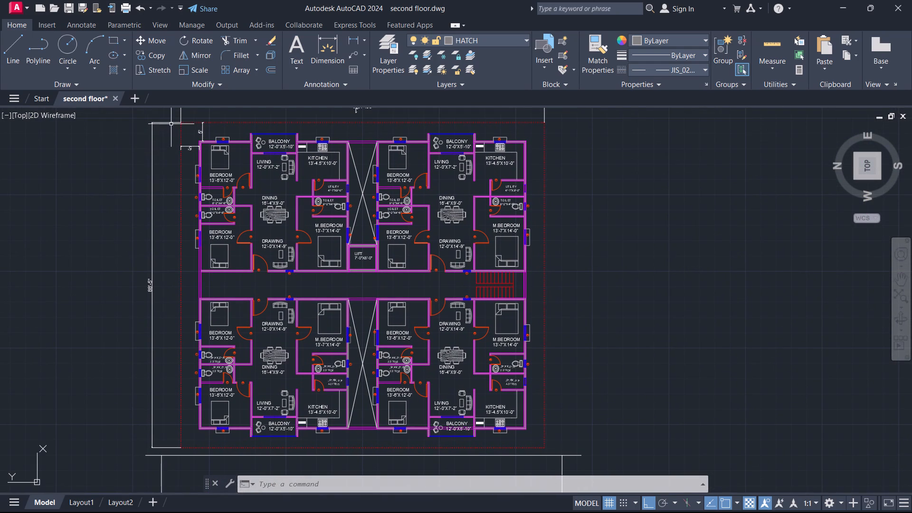
scroll(171, 124, up, 3)
scroll(249, 164, down, 2)
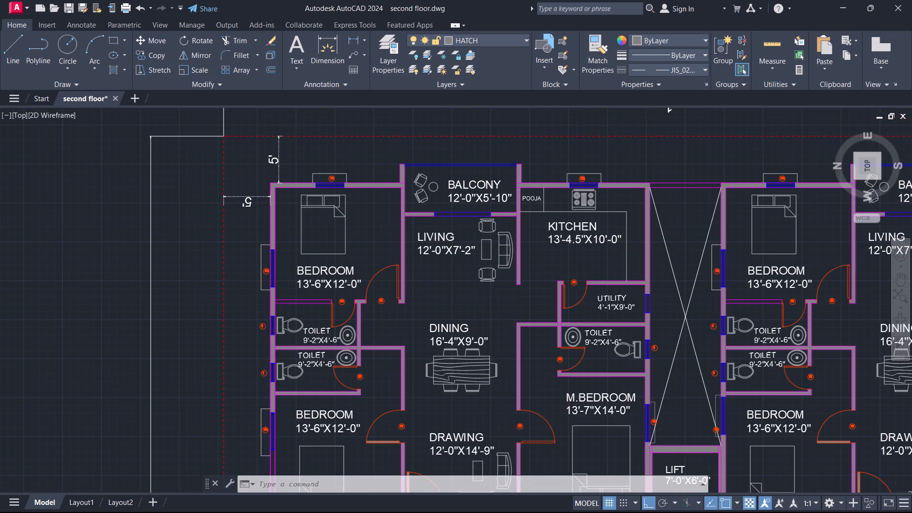
scroll(249, 164, down, 1)
middle_drag(427, 318, 414, 306)
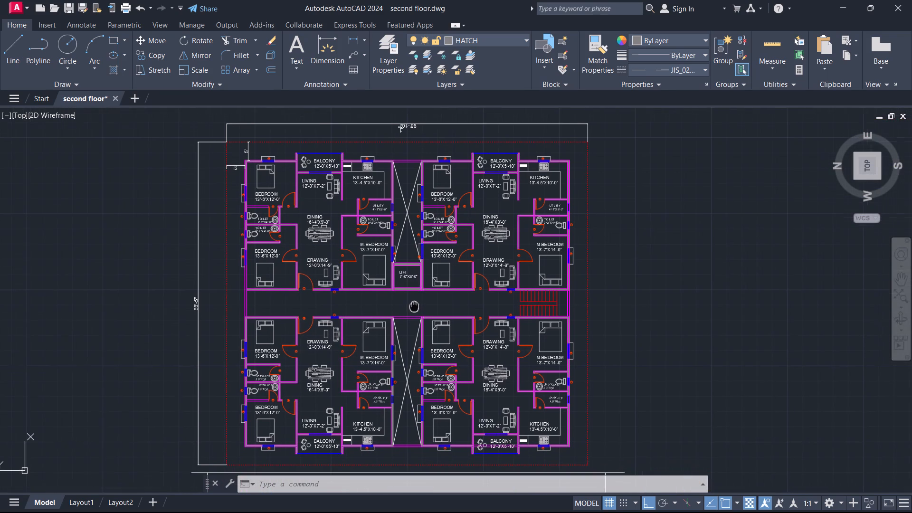
middle_drag(414, 306, 411, 294)
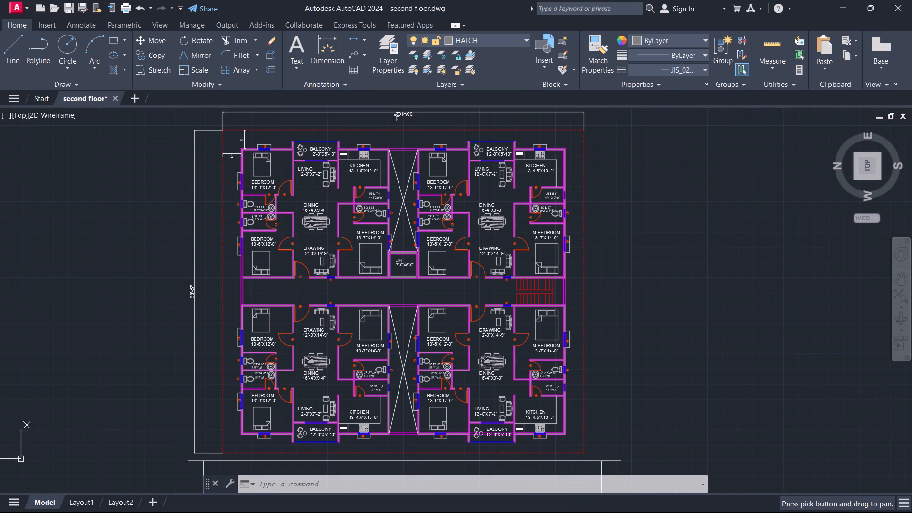
scroll(411, 294, down, 1)
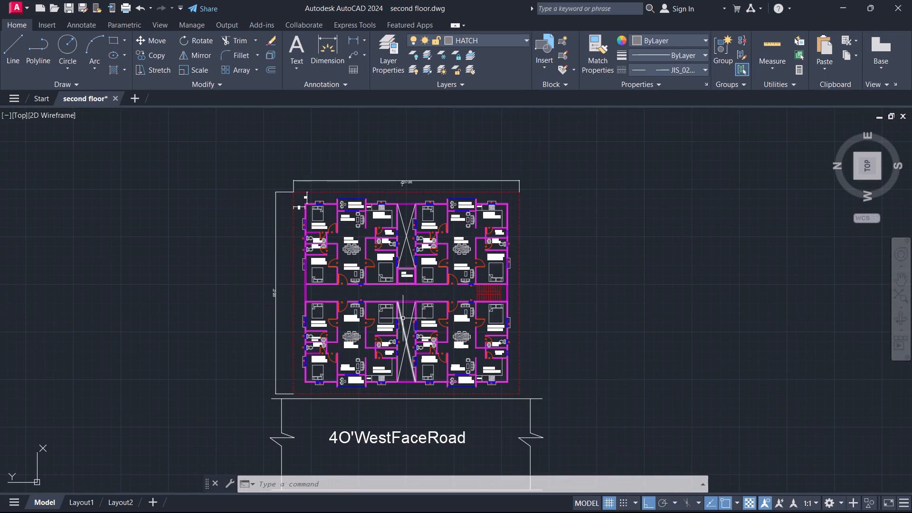
middle_drag(405, 311, 401, 270)
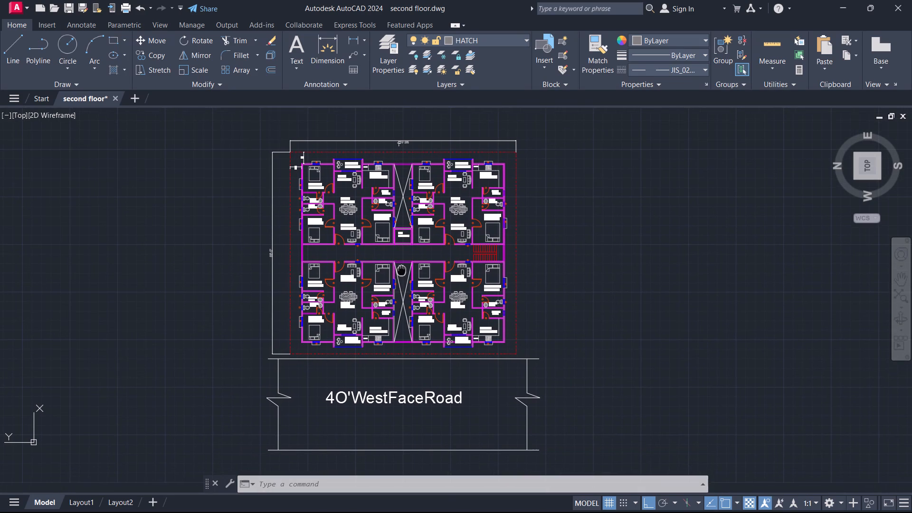
middle_drag(401, 270, 402, 270)
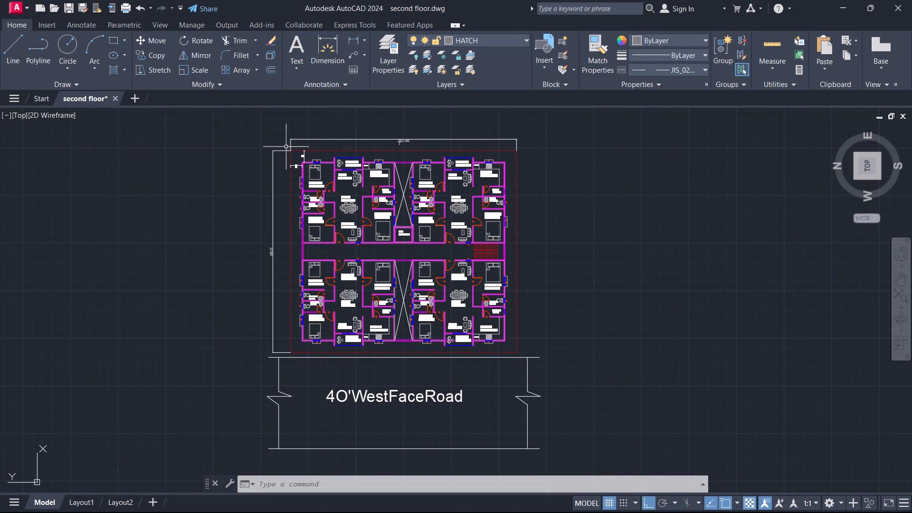
scroll(342, 145, up, 1)
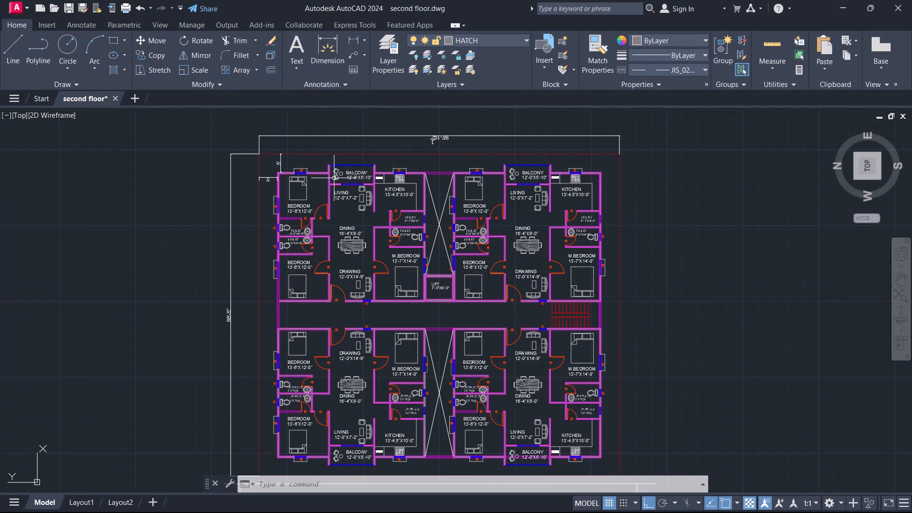
middle_drag(341, 218, 341, 189)
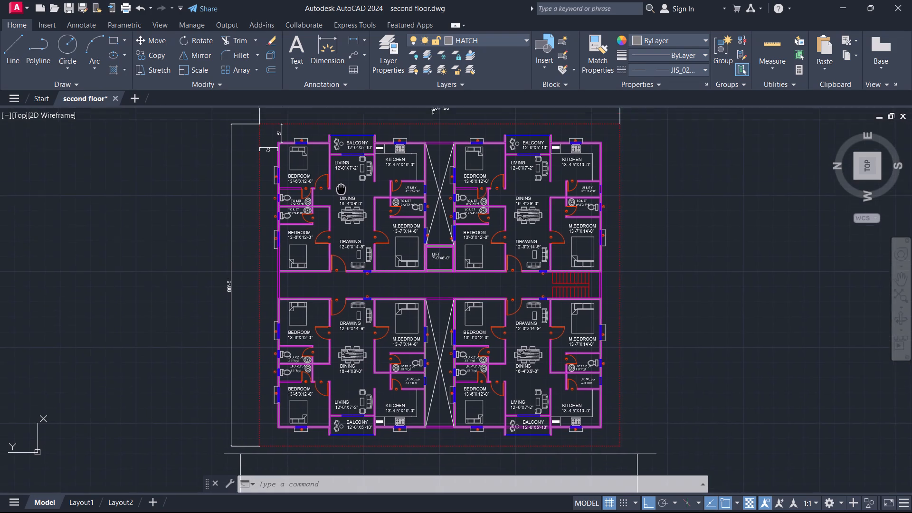
middle_drag(341, 189, 343, 205)
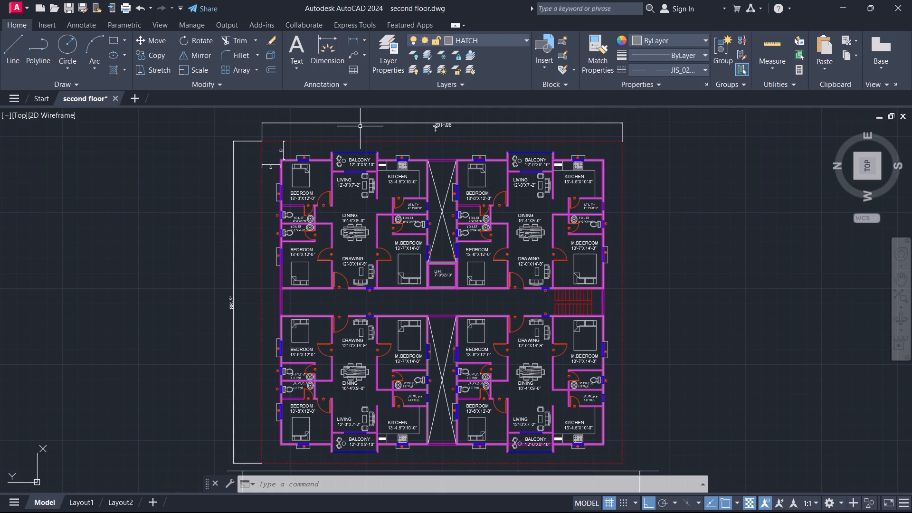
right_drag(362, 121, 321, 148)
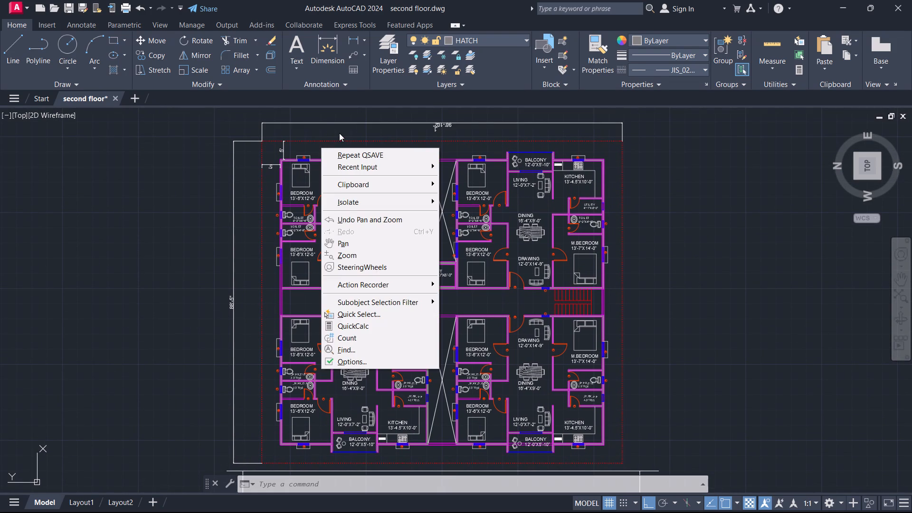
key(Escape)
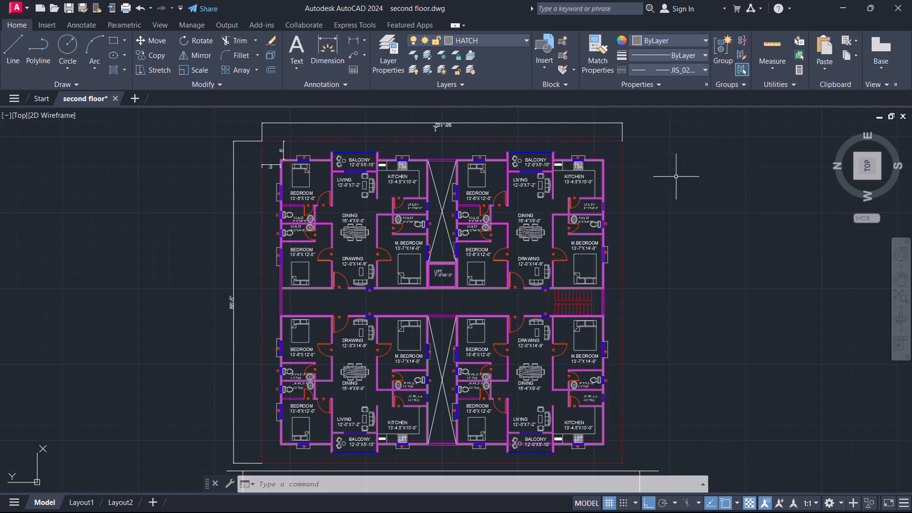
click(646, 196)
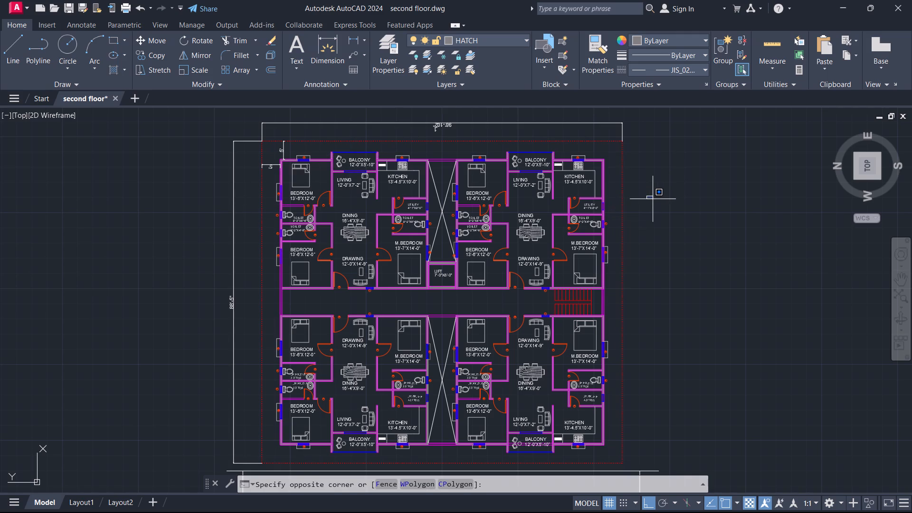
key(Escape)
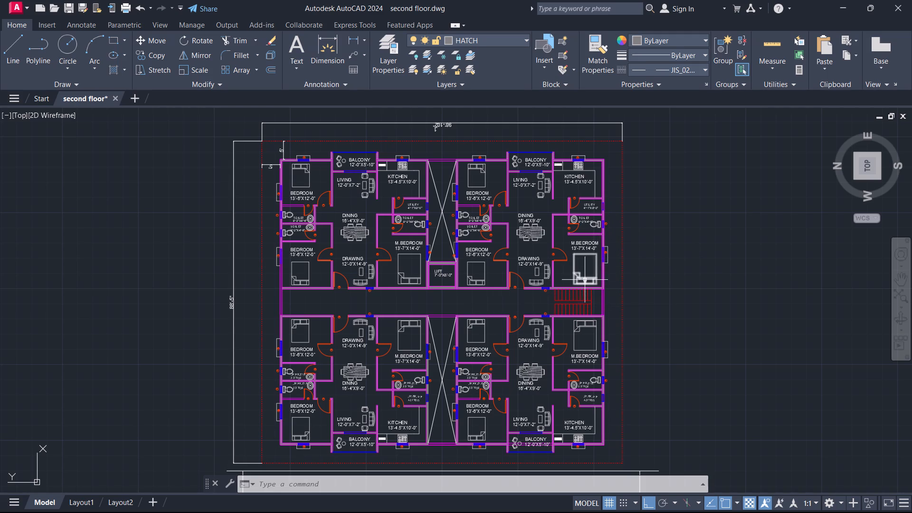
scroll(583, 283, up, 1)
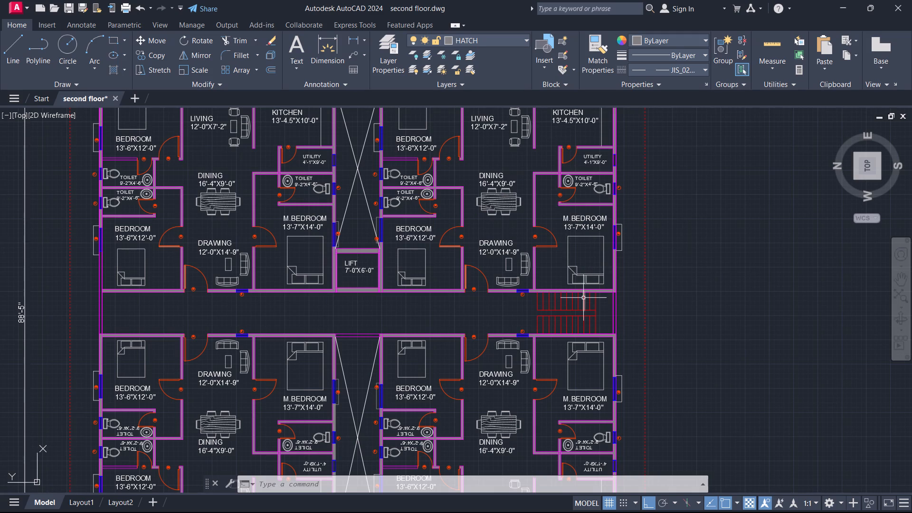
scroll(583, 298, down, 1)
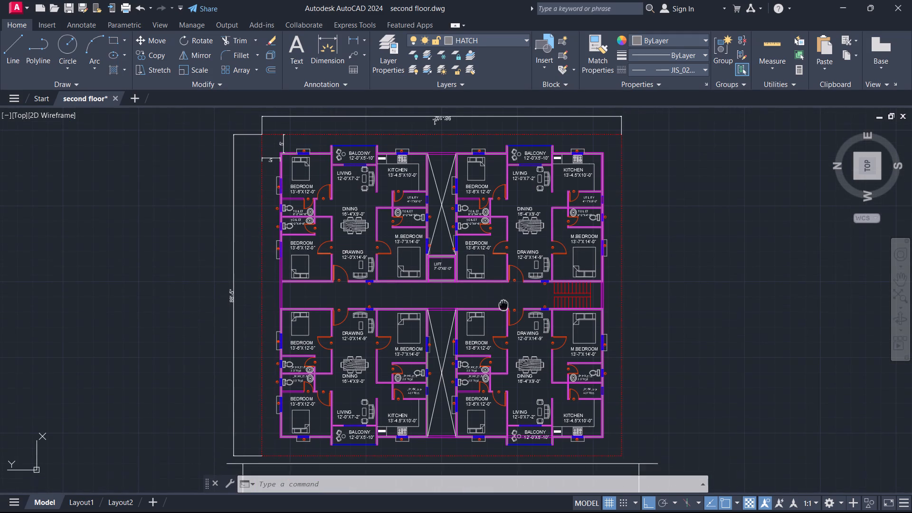
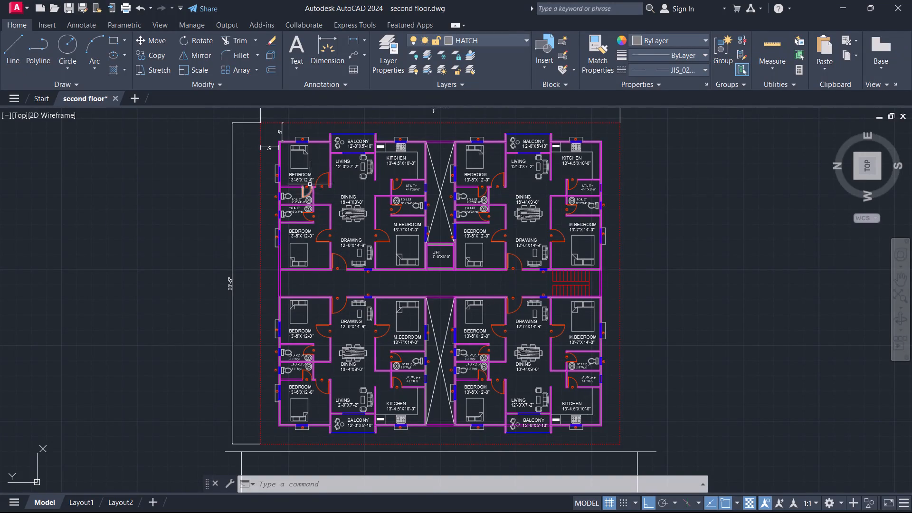
Review the full second-floor plan, the 5' corner setback dimensions, overall dimensions, dashed boundary and 4O'WestFaceRoad label.
middle_drag(312, 163, 315, 180)
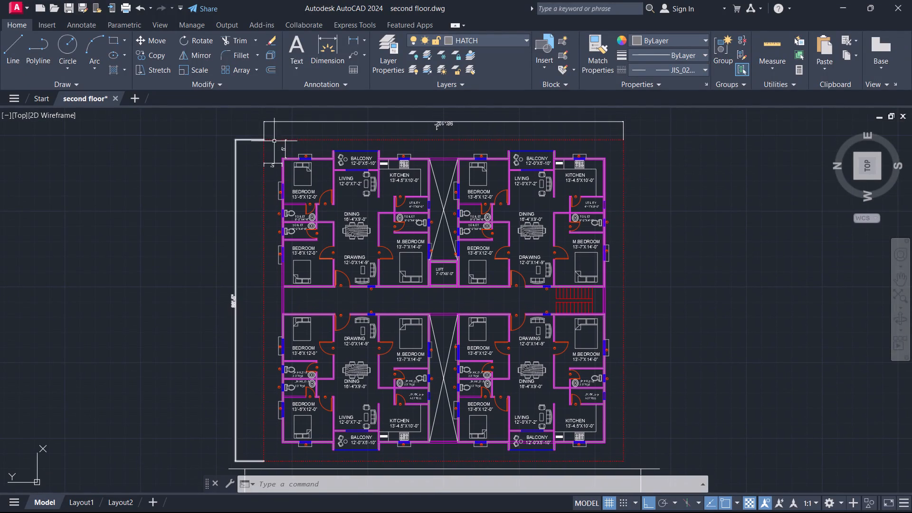
scroll(278, 141, up, 3)
scroll(270, 176, down, 3)
middle_drag(450, 331, 450, 294)
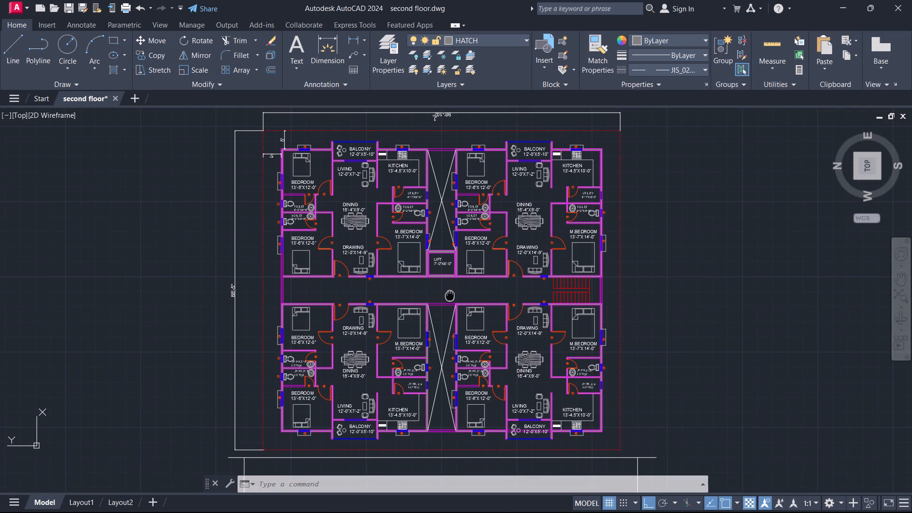
middle_drag(450, 294, 452, 292)
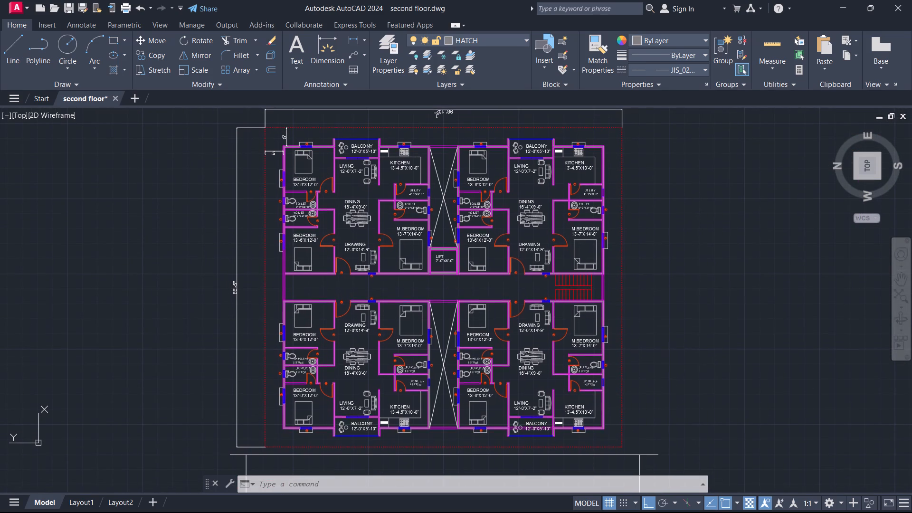
scroll(450, 293, down, 1)
middle_drag(450, 293, 451, 264)
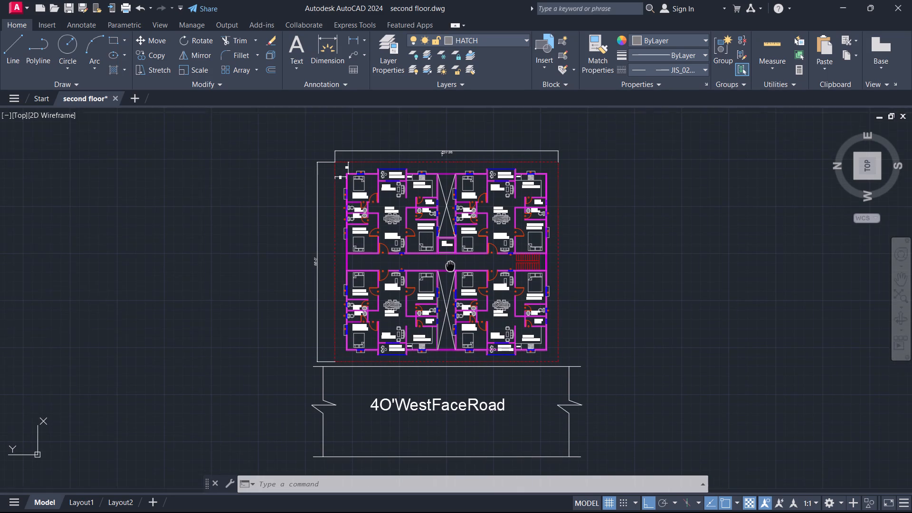
middle_drag(451, 264, 452, 261)
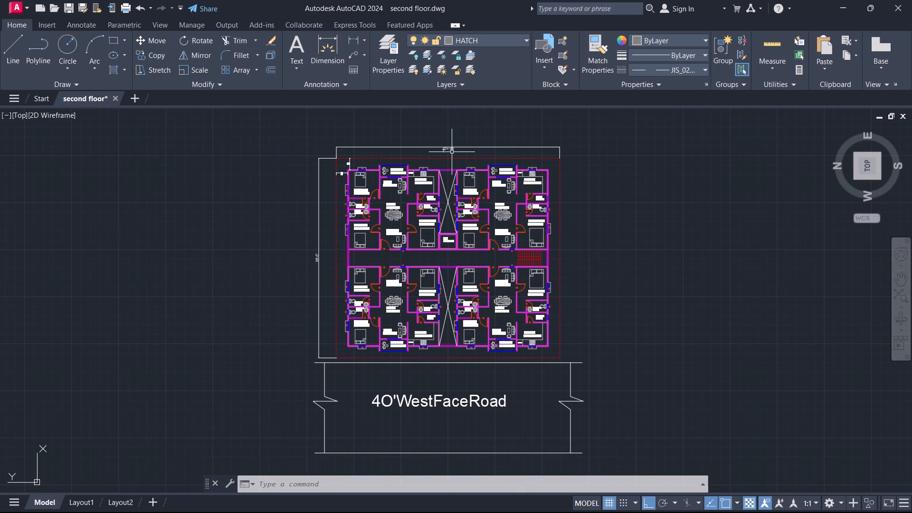
scroll(438, 127, up, 2)
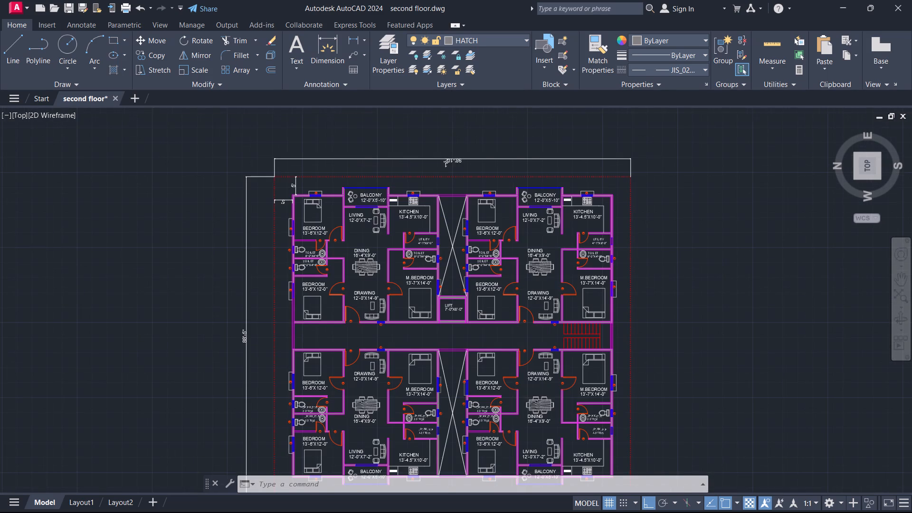
scroll(203, 227, up, 3)
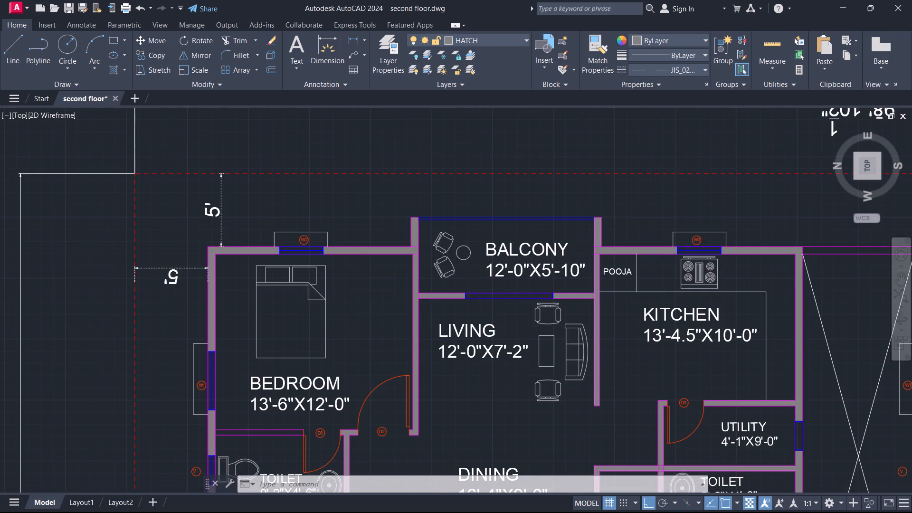
scroll(199, 228, down, 4)
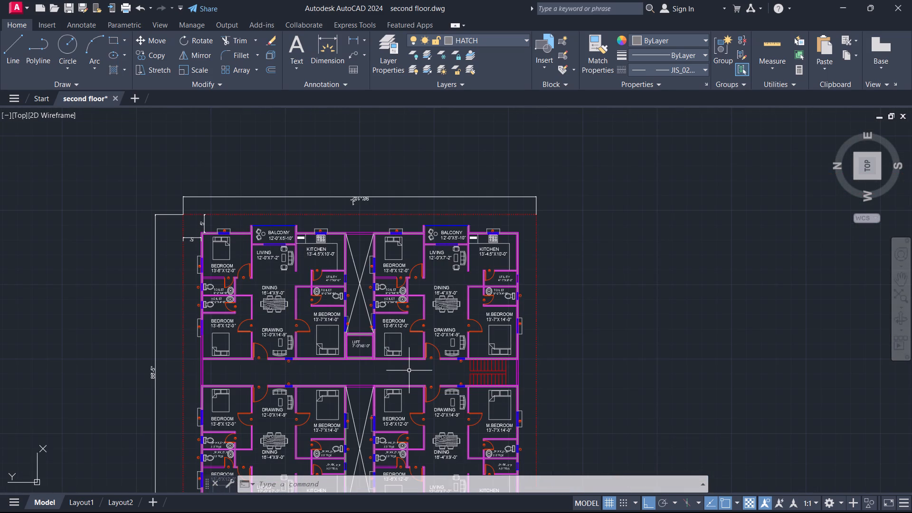
middle_drag(407, 372, 448, 316)
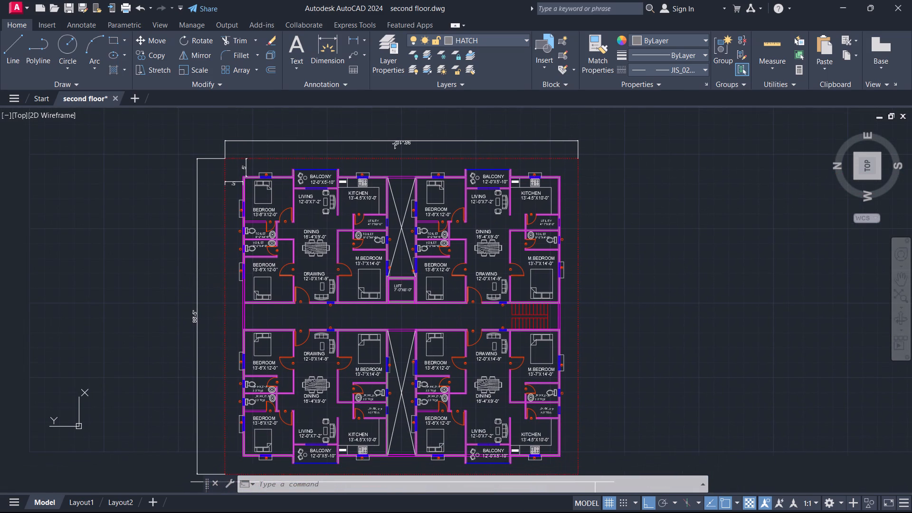
middle_drag(450, 320, 459, 299)
scroll(459, 299, down, 1)
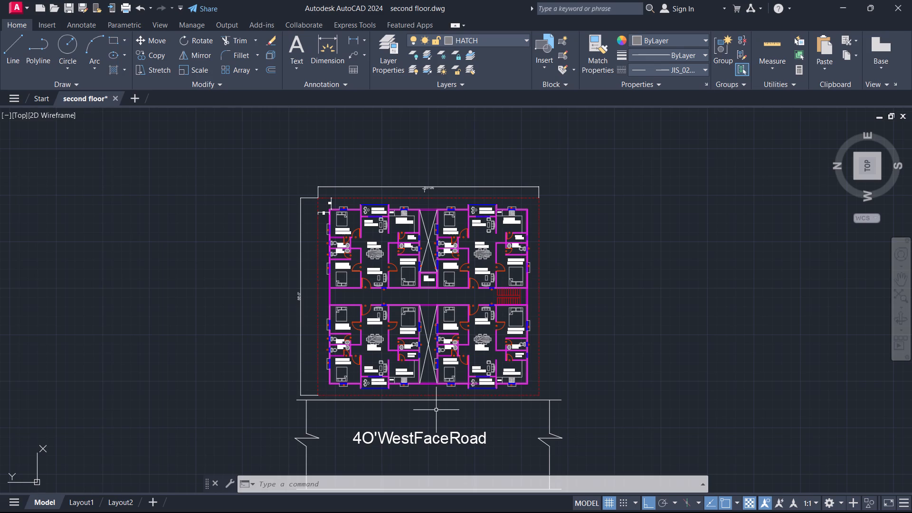
middle_drag(435, 410, 450, 370)
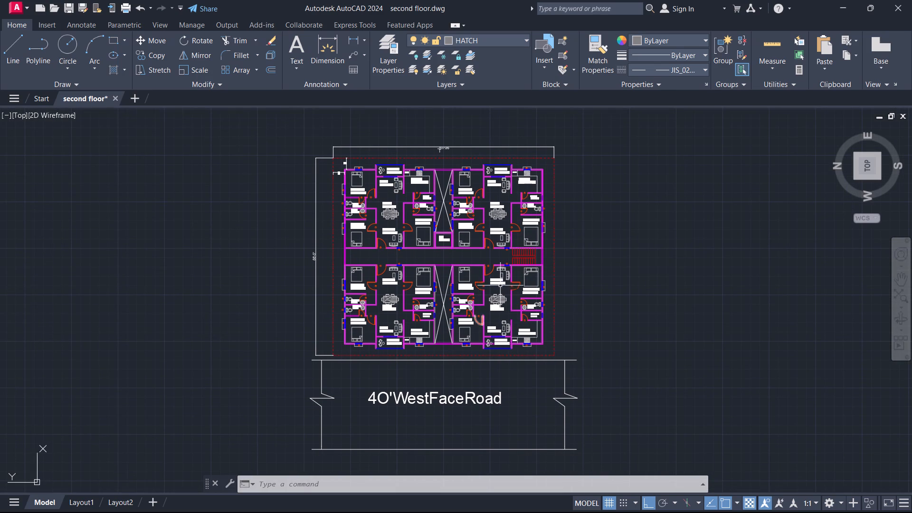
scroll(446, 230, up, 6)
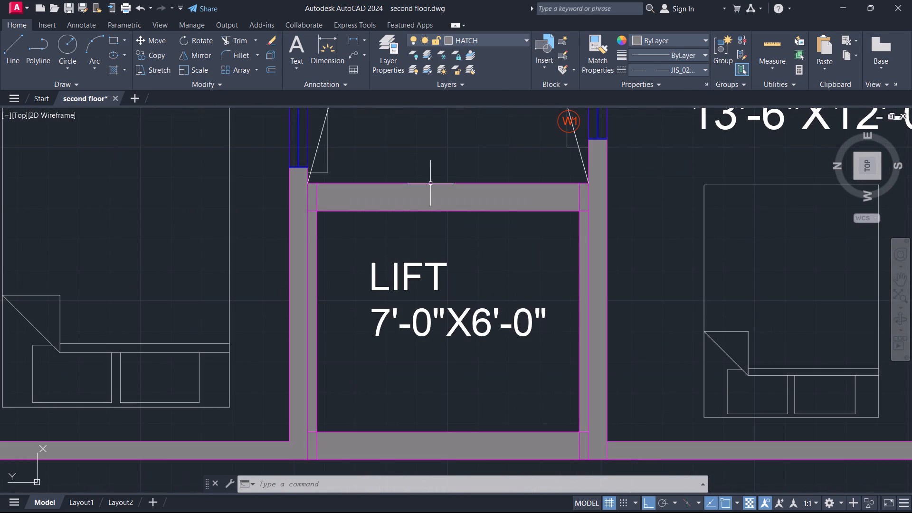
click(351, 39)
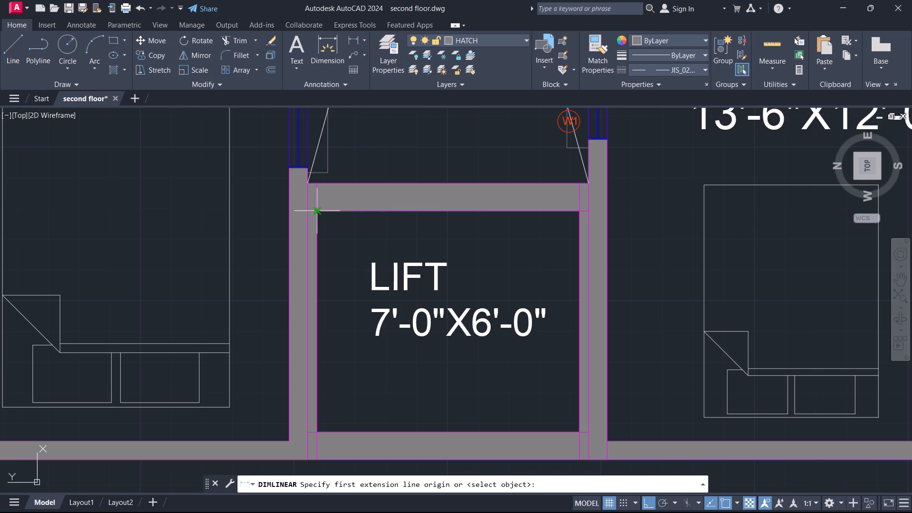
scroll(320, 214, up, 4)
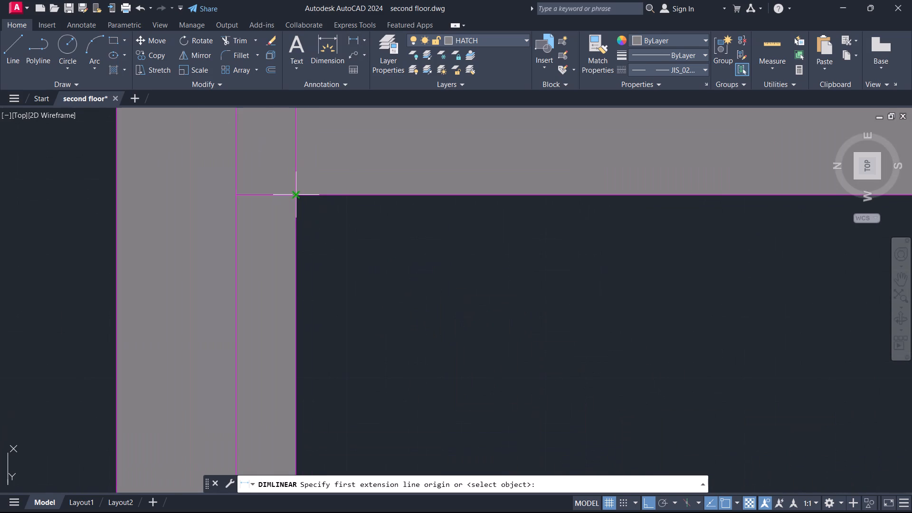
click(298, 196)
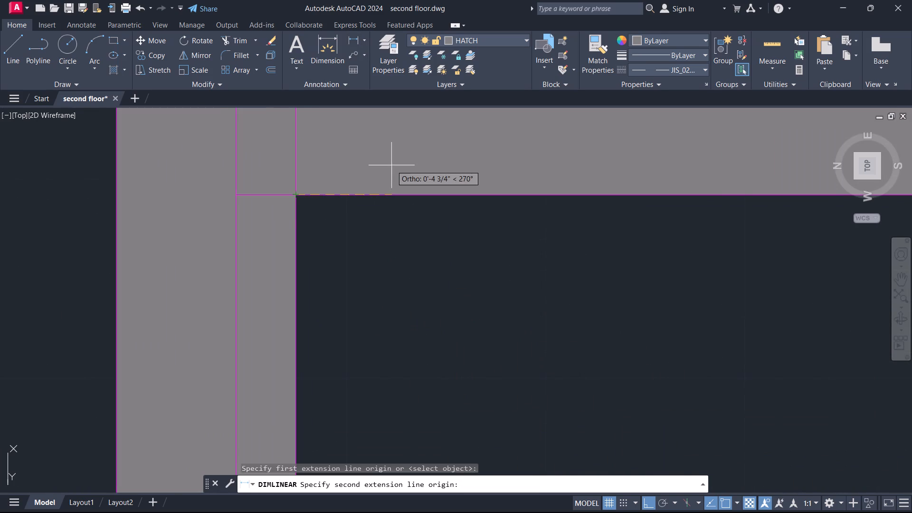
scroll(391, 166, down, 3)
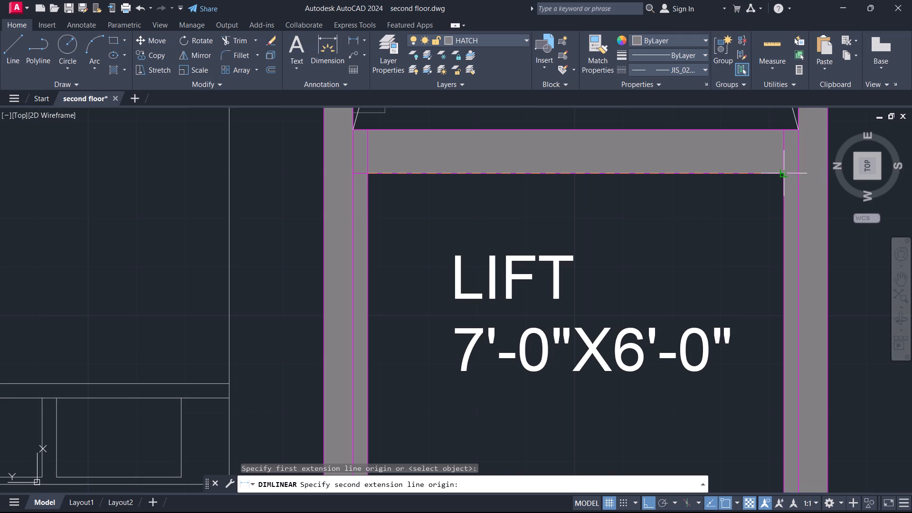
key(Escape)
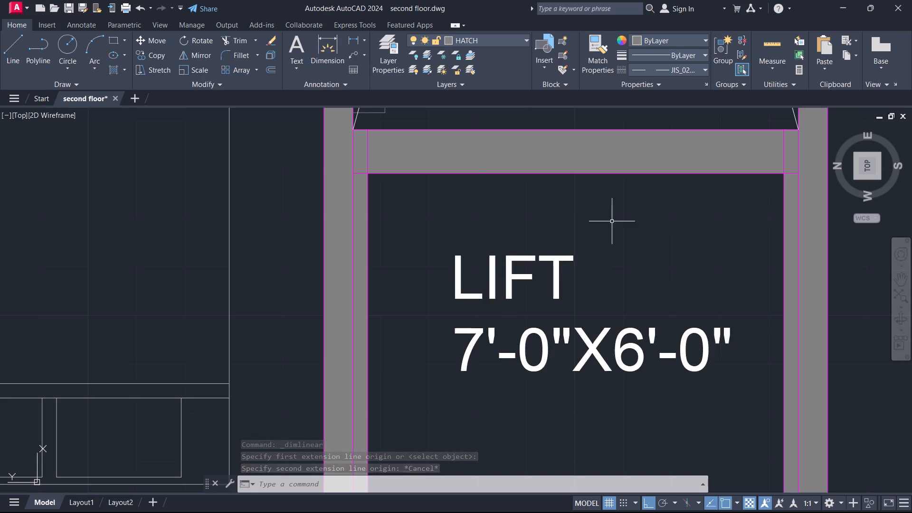
Examine the lift enclosure, the central corridor and the flats on both sides of the lift.
scroll(618, 212, down, 1)
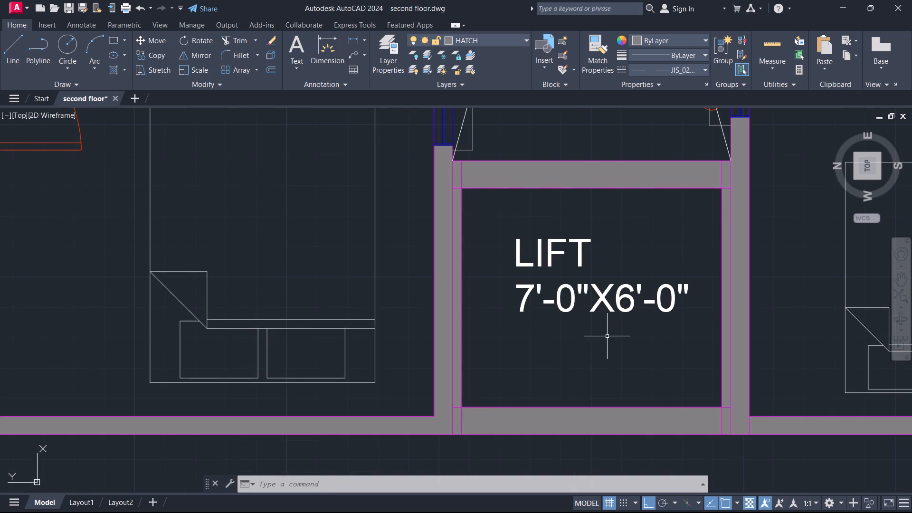
scroll(607, 337, down, 2)
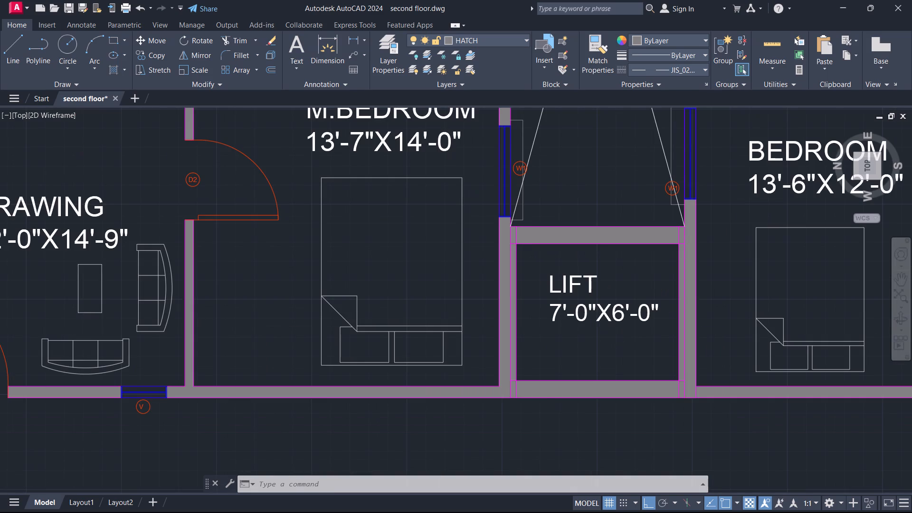
scroll(569, 392, down, 1)
middle_drag(569, 392, 518, 408)
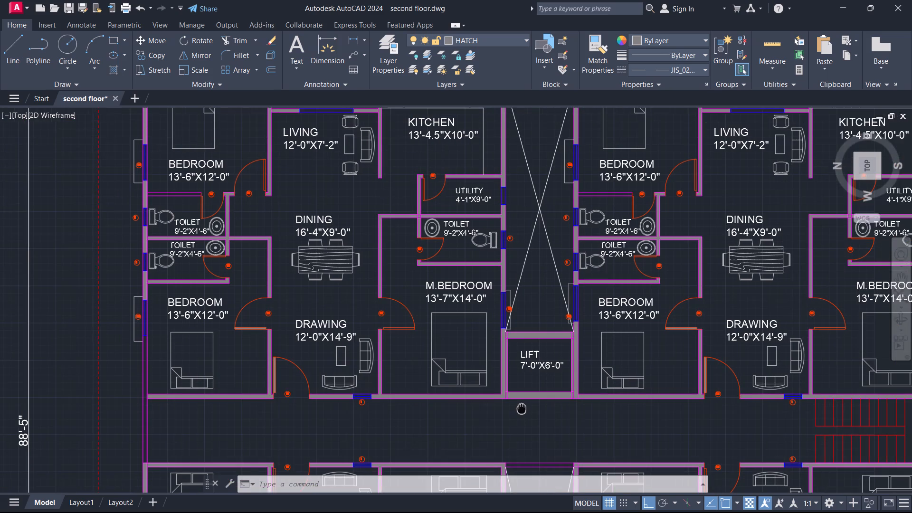
middle_drag(518, 408, 524, 315)
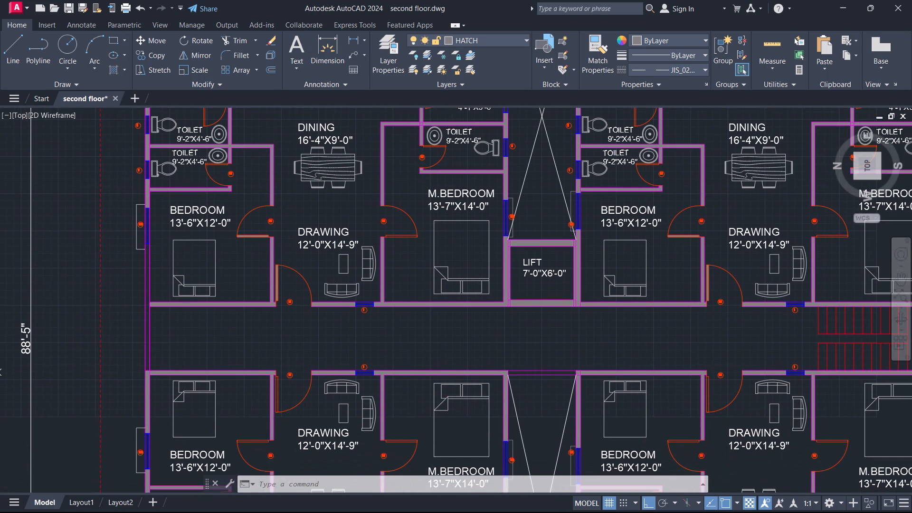
scroll(524, 315, down, 2)
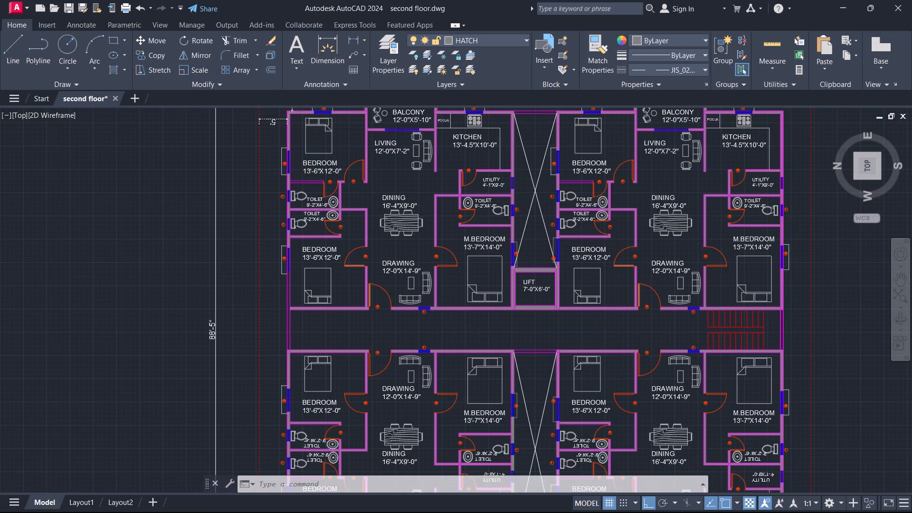
middle_drag(523, 315, 467, 318)
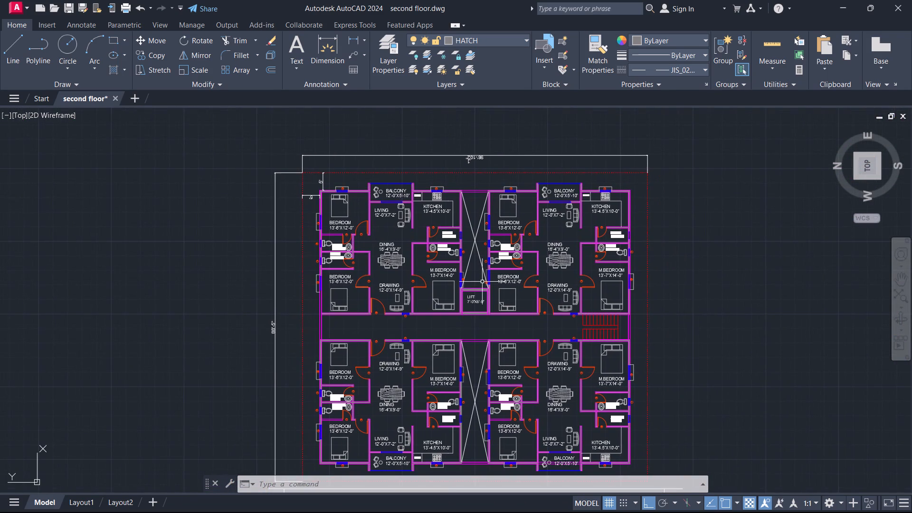
scroll(483, 282, up, 3)
scroll(452, 326, up, 4)
scroll(440, 335, down, 4)
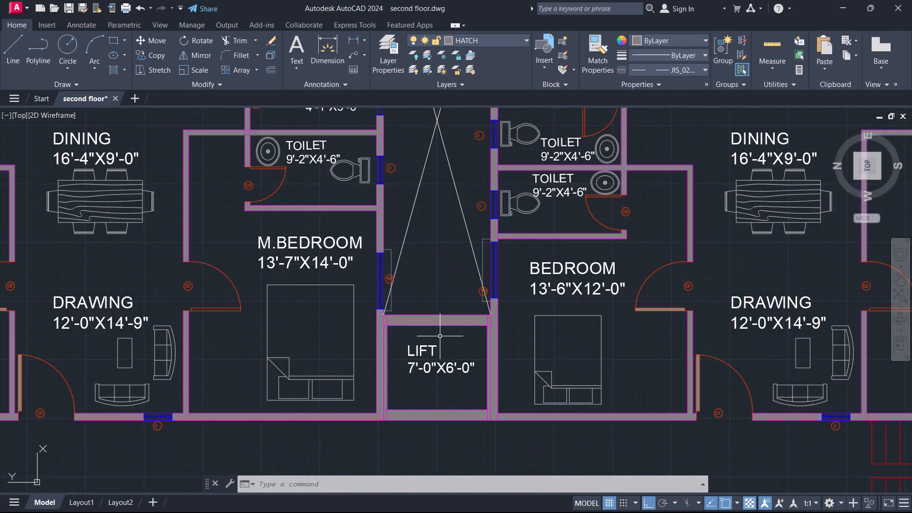
scroll(440, 336, down, 3)
Examine the rooms, openings and tags around both open shafts, the lift and the corridor, including the lower flats.
middle_drag(435, 368, 430, 266)
scroll(434, 371, up, 1)
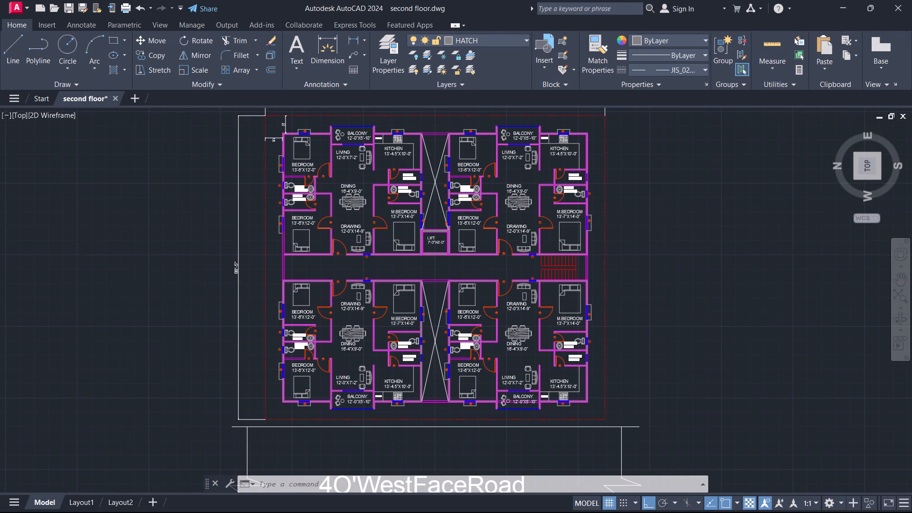
scroll(434, 371, up, 3)
scroll(434, 371, down, 1)
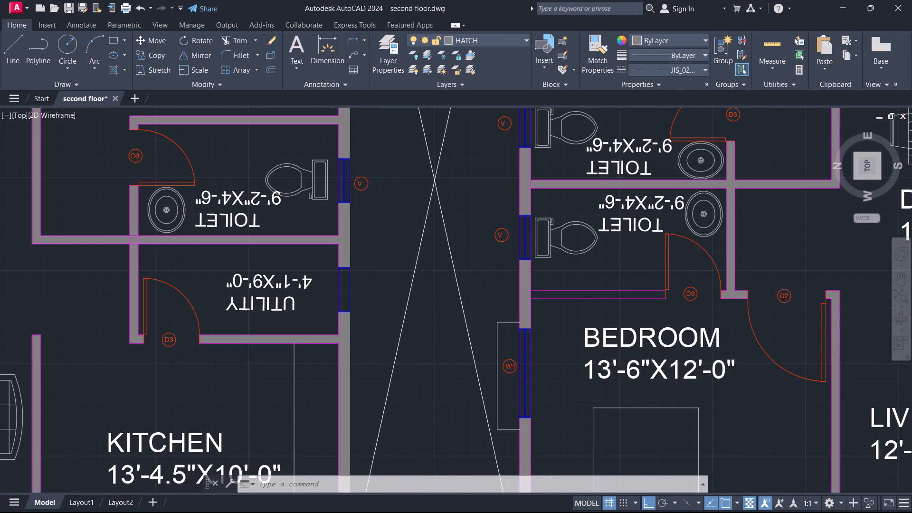
scroll(434, 371, down, 2)
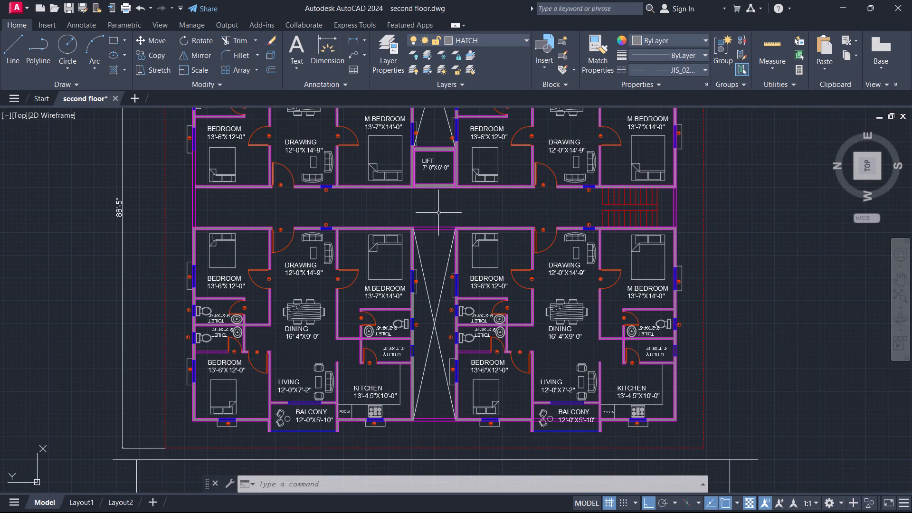
middle_drag(438, 213, 414, 377)
scroll(406, 304, up, 1)
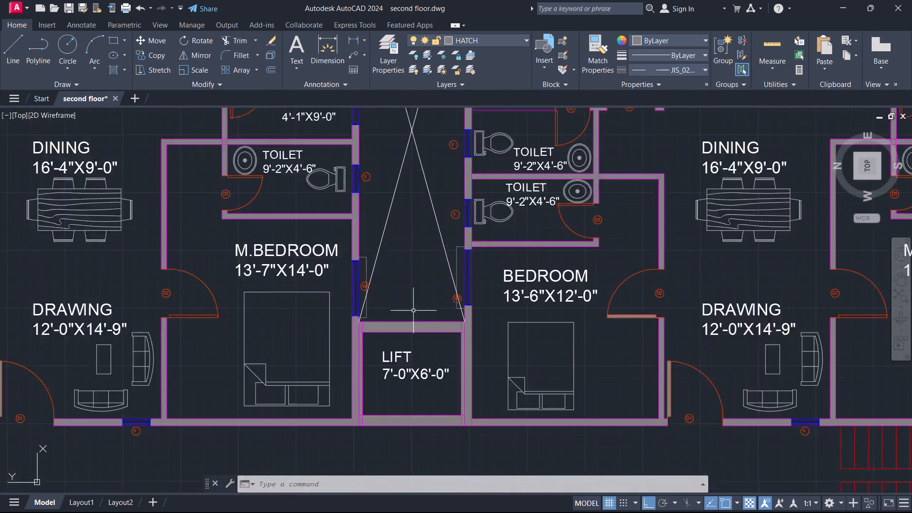
scroll(413, 311, up, 2)
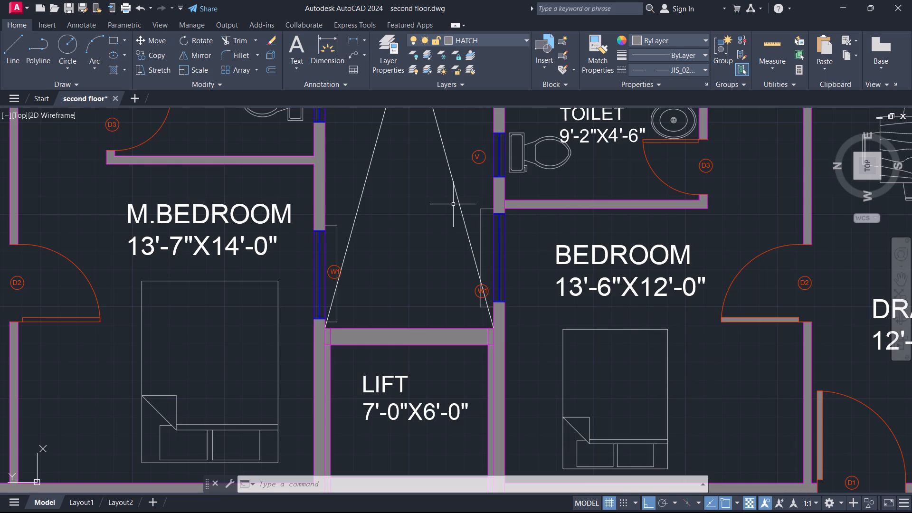
scroll(453, 204, down, 1)
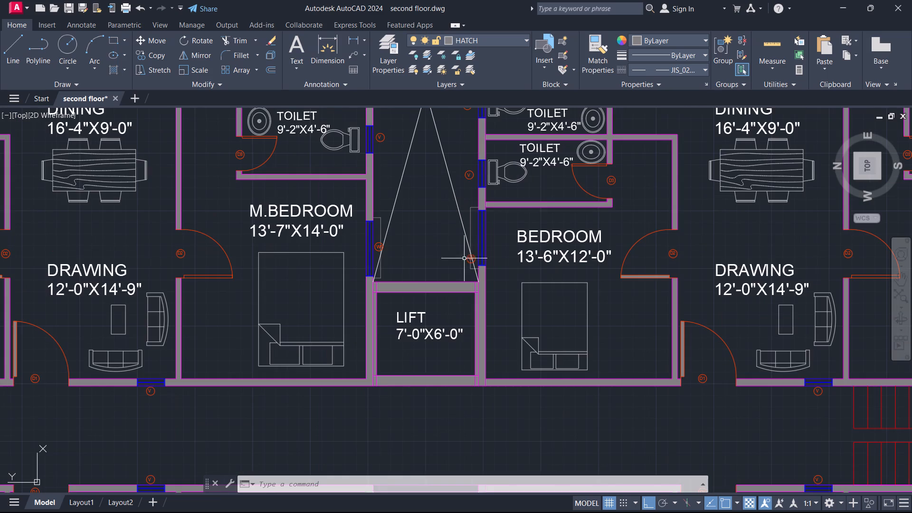
middle_drag(450, 325, 466, 199)
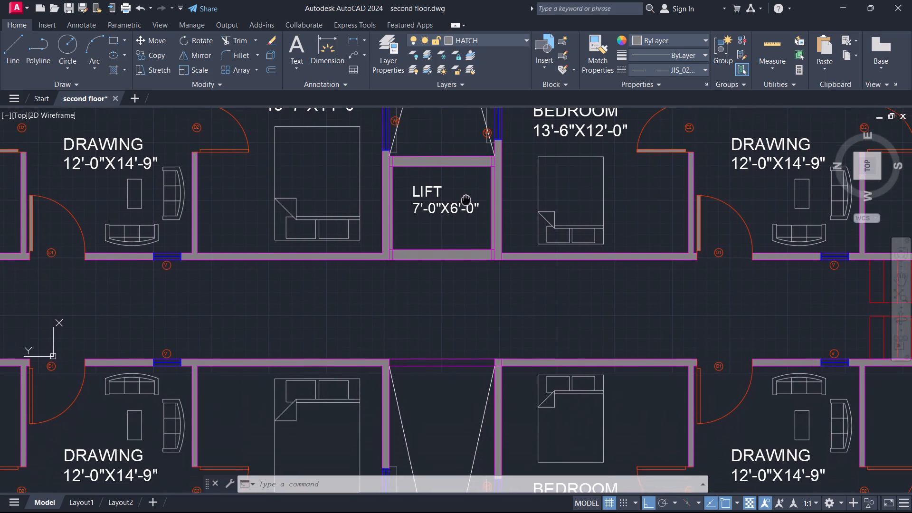
middle_drag(466, 199, 470, 159)
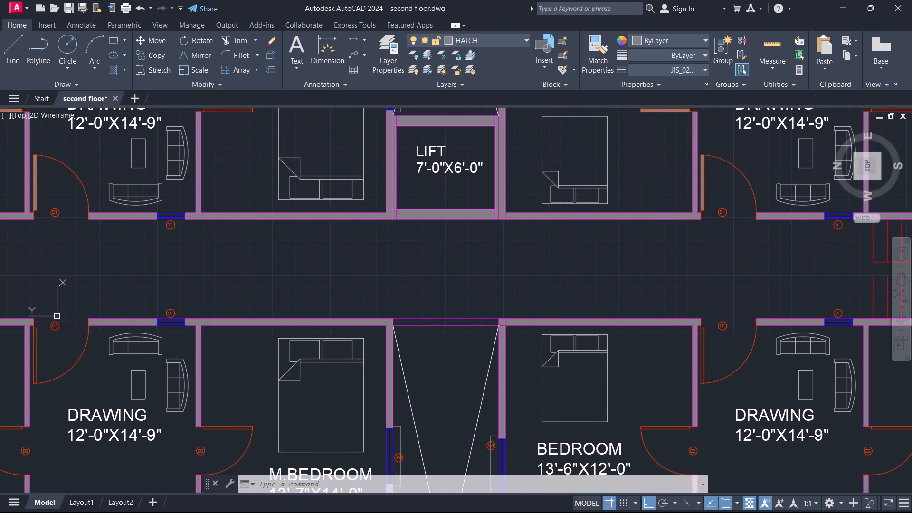
scroll(470, 159, down, 1)
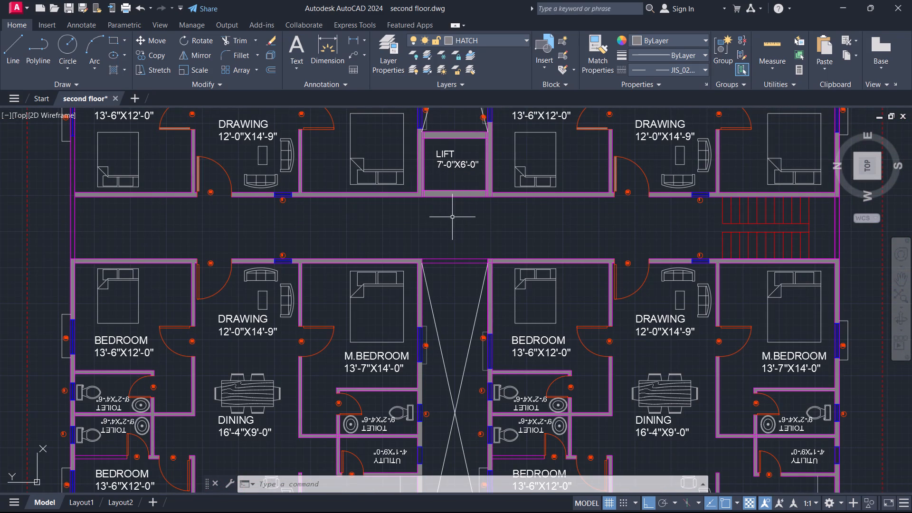
middle_drag(451, 217, 467, 114)
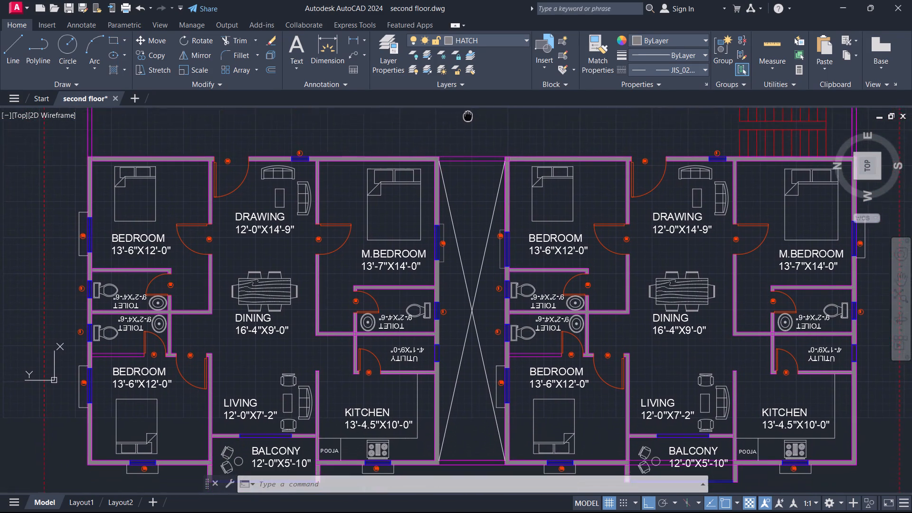
Examine the lower flats and the open shaft between them, and the full plan with the 4O'WestFaceRoad label.
middle_drag(467, 114, 464, 91)
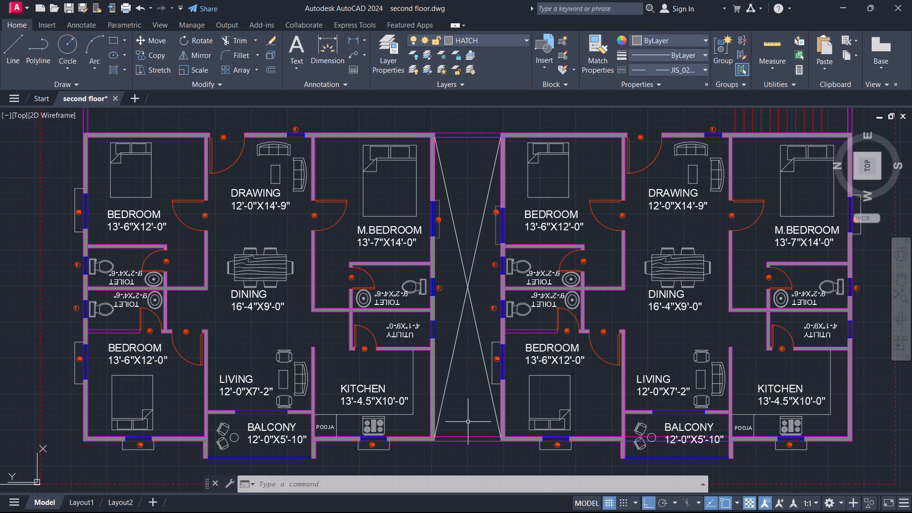
middle_drag(468, 422, 455, 443)
scroll(477, 409, down, 1)
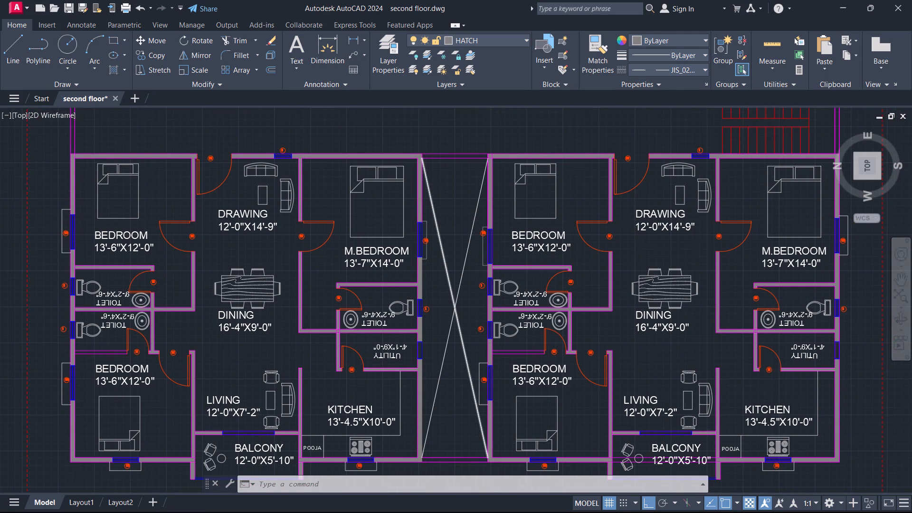
scroll(477, 409, down, 1)
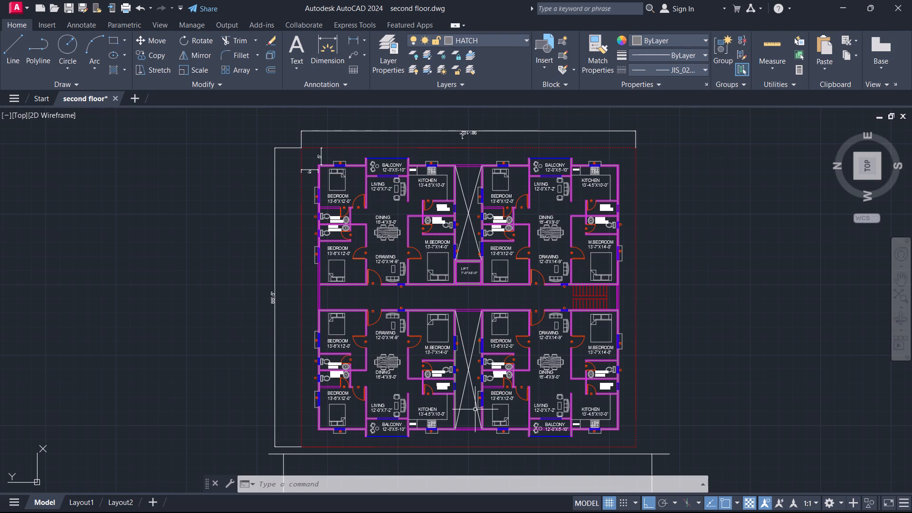
scroll(463, 417, up, 1)
middle_drag(463, 417, 472, 376)
scroll(473, 376, down, 2)
middle_drag(473, 376, 470, 333)
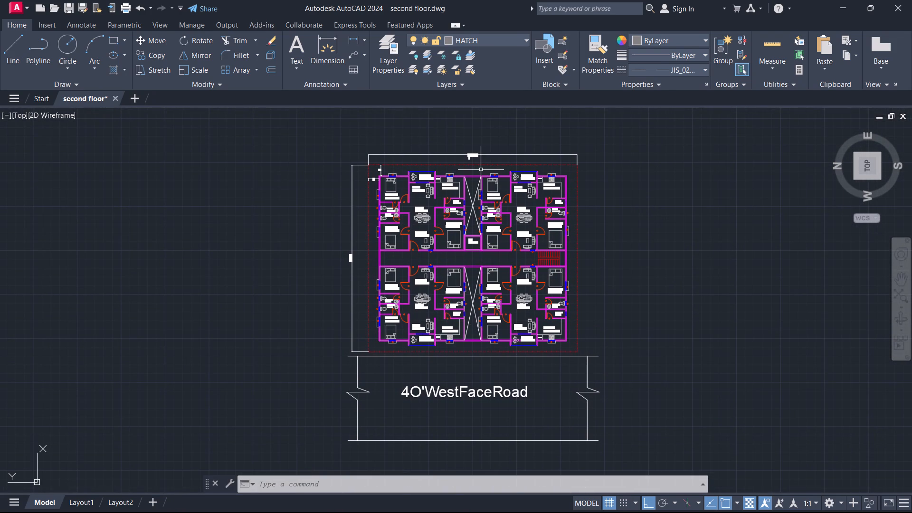
Examine the overall dimension along the upper boundary, the 5' corner setback dimensions, and the upper flats' rooms and window tags.
scroll(478, 150, up, 3)
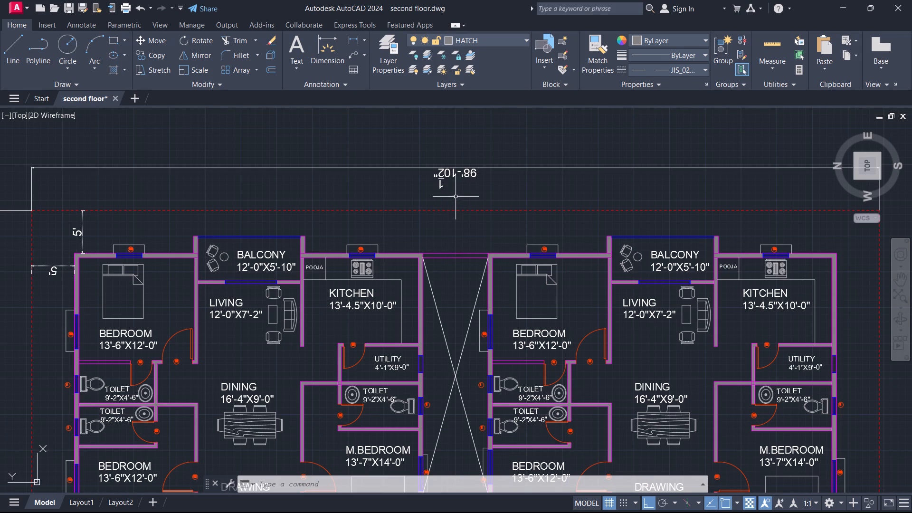
scroll(458, 190, down, 2)
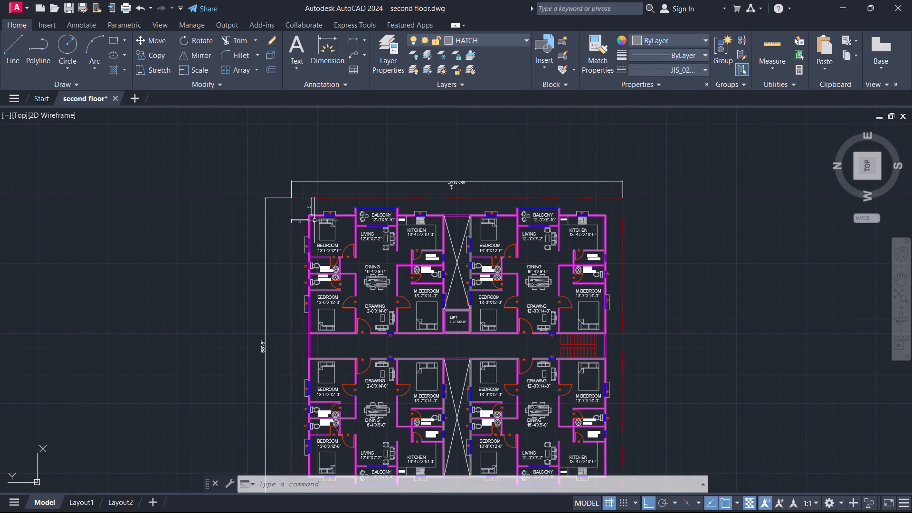
scroll(338, 219, up, 4)
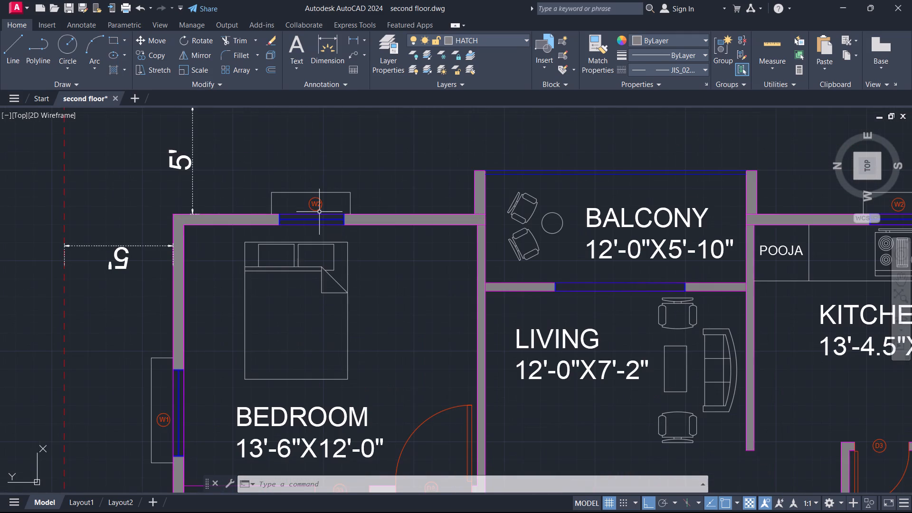
scroll(352, 164, down, 2)
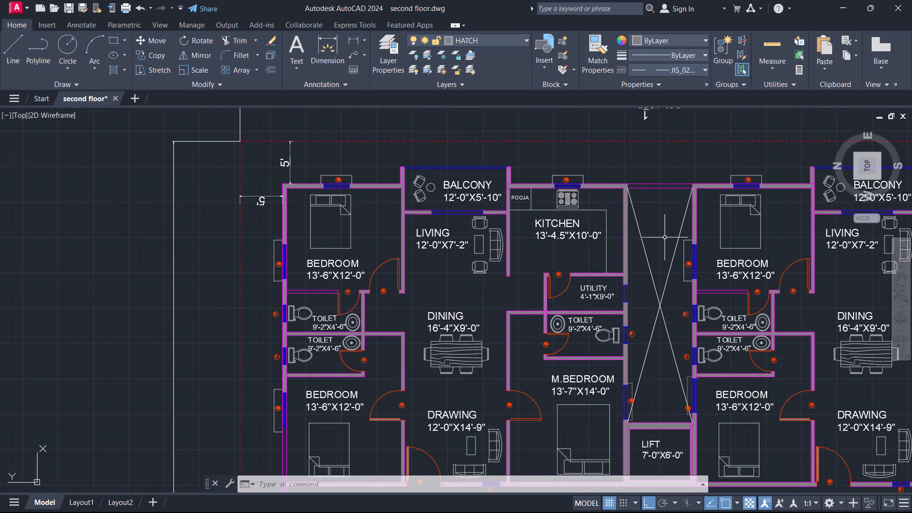
middle_drag(667, 213, 506, 266)
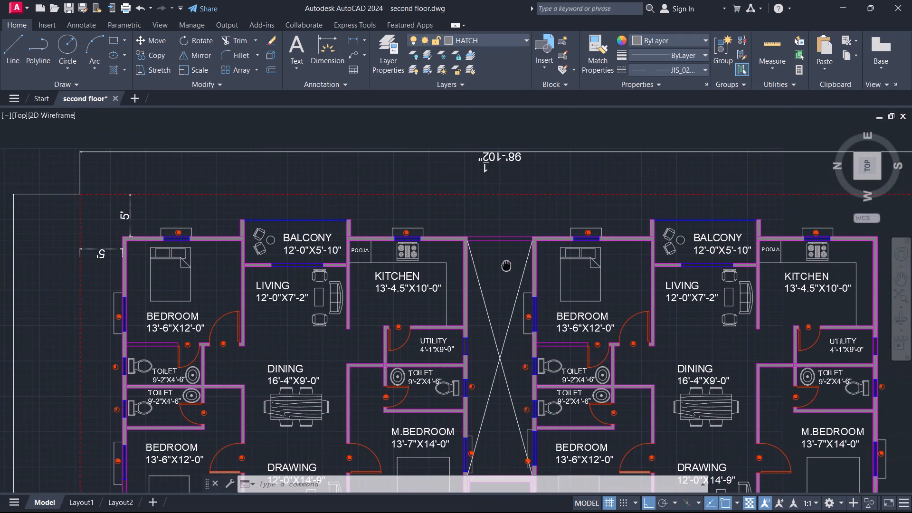
middle_drag(506, 266, 506, 266)
scroll(497, 224, down, 1)
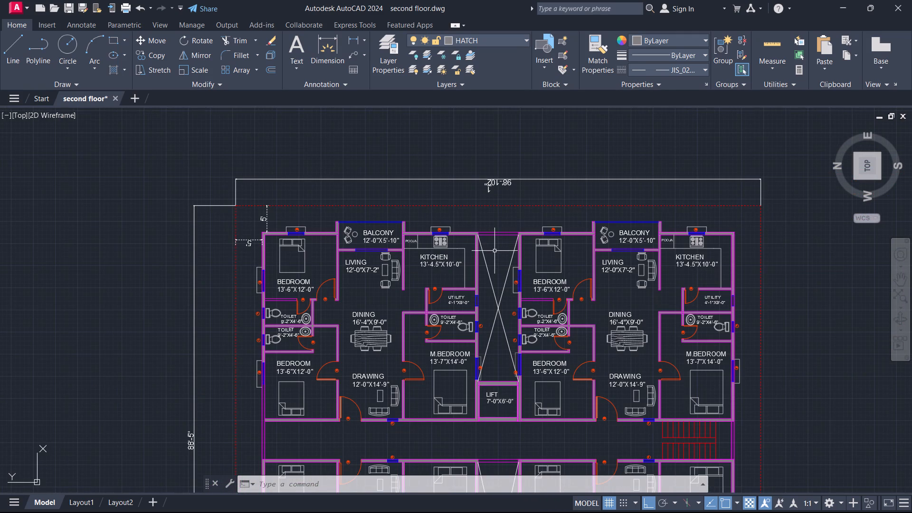
middle_drag(494, 251, 494, 175)
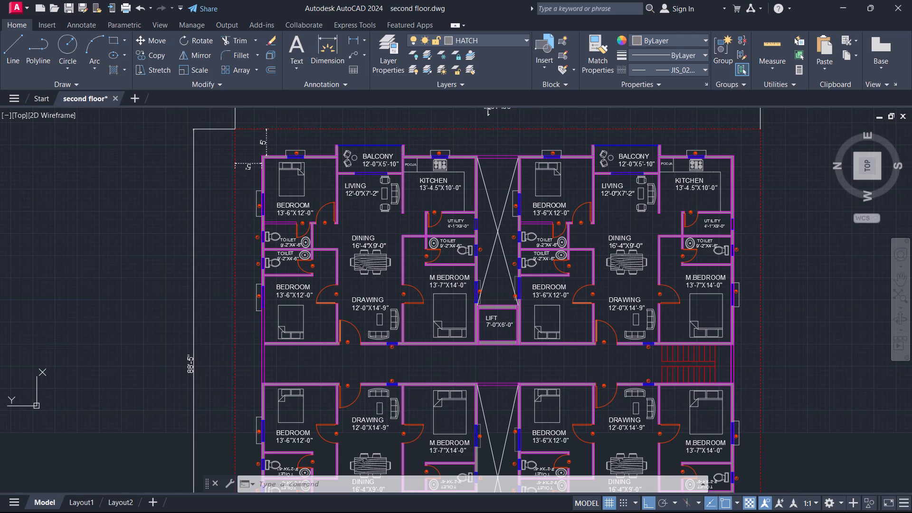
Review the full floor plan and the kitchen, utility, toilet and bedroom openings around the upper open shaft.
scroll(494, 175, down, 1)
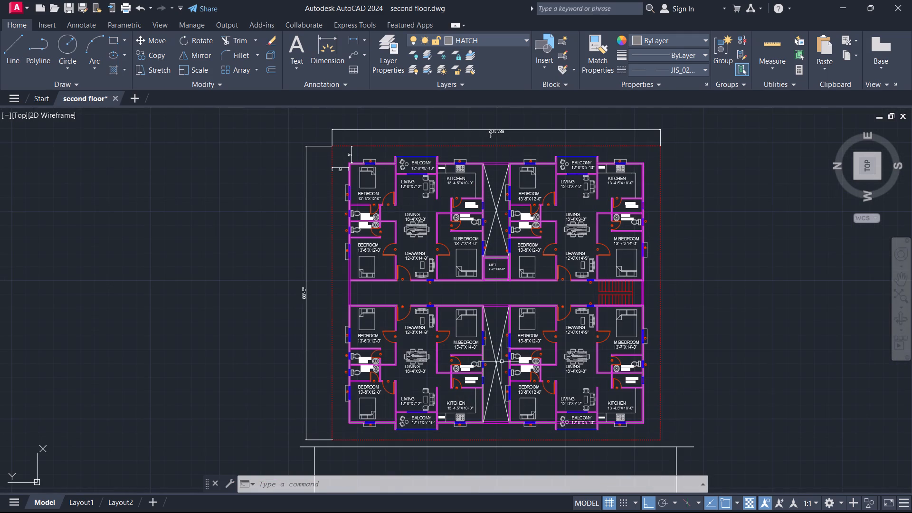
scroll(501, 363, up, 3)
scroll(501, 363, down, 3)
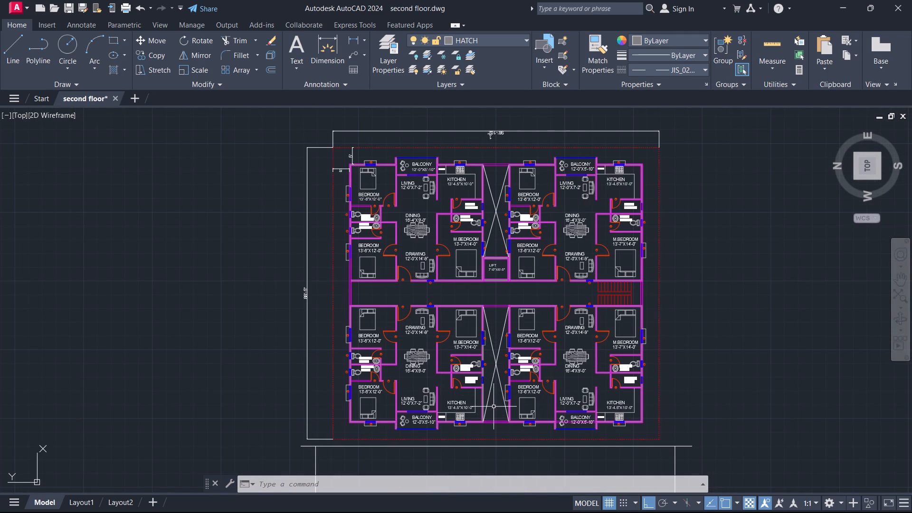
middle_drag(494, 407, 410, 448)
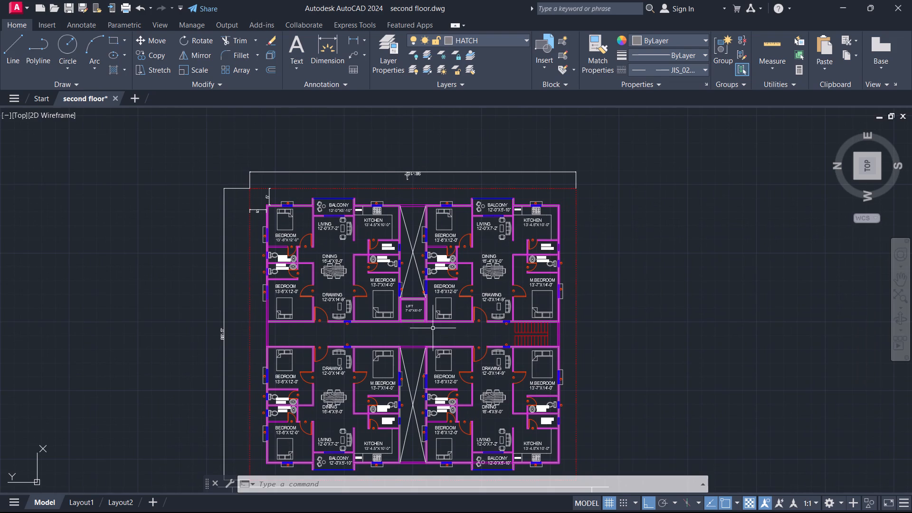
scroll(411, 228, up, 4)
scroll(411, 228, down, 1)
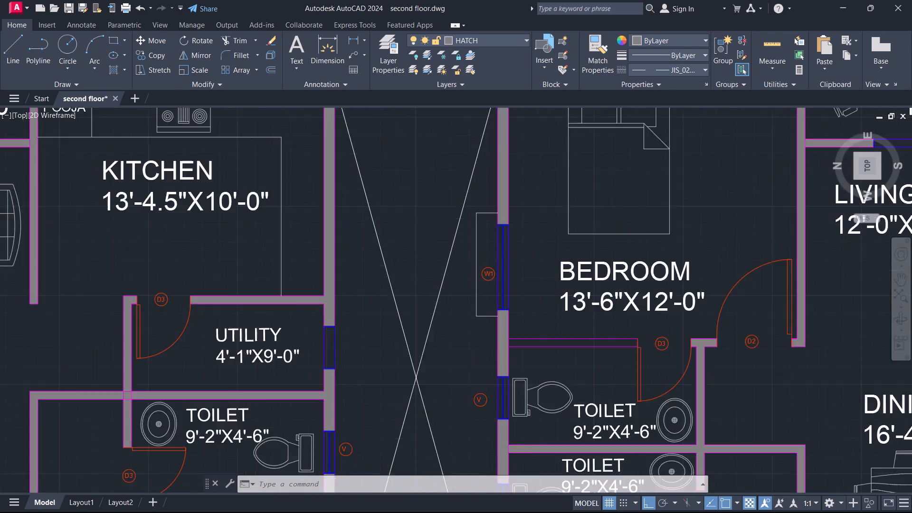
scroll(411, 228, down, 3)
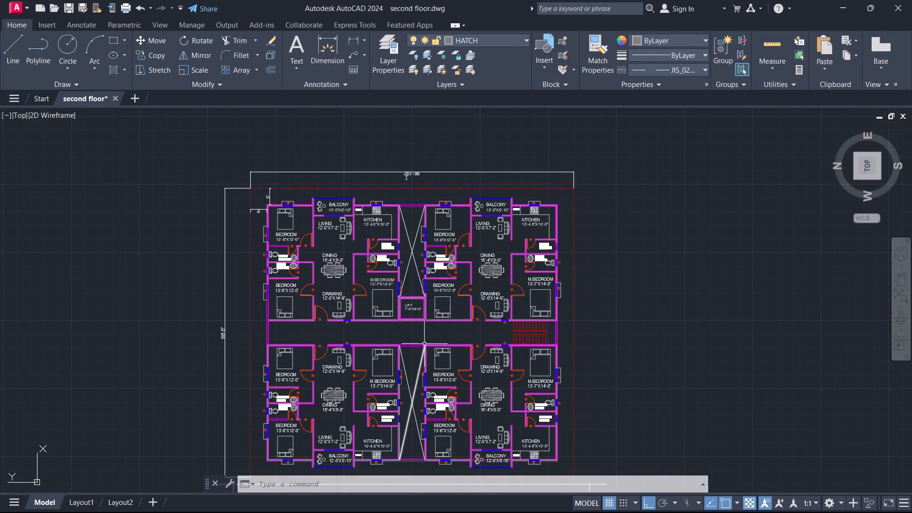
middle_drag(425, 336, 448, 290)
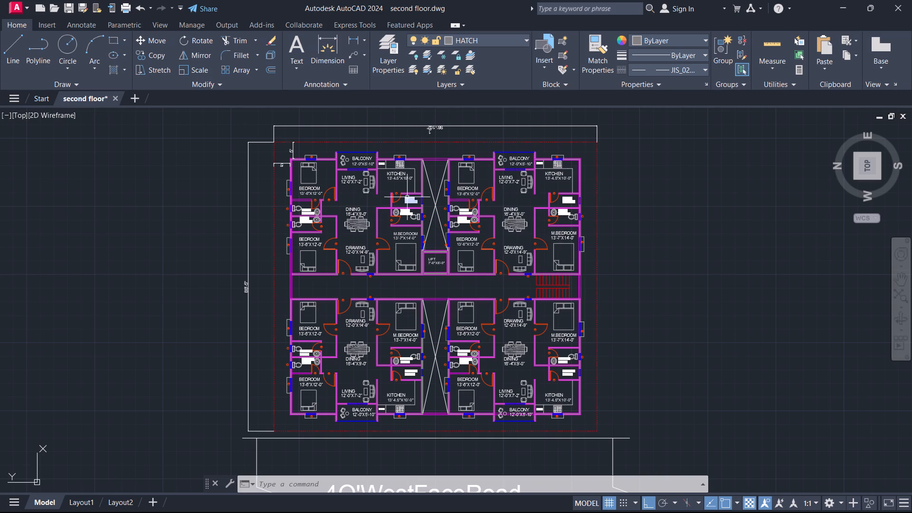
Examine the lift enclosure, central corridor, staircase and adjoining flats within the overall floor layout.
scroll(407, 197, up, 2)
scroll(408, 197, down, 1)
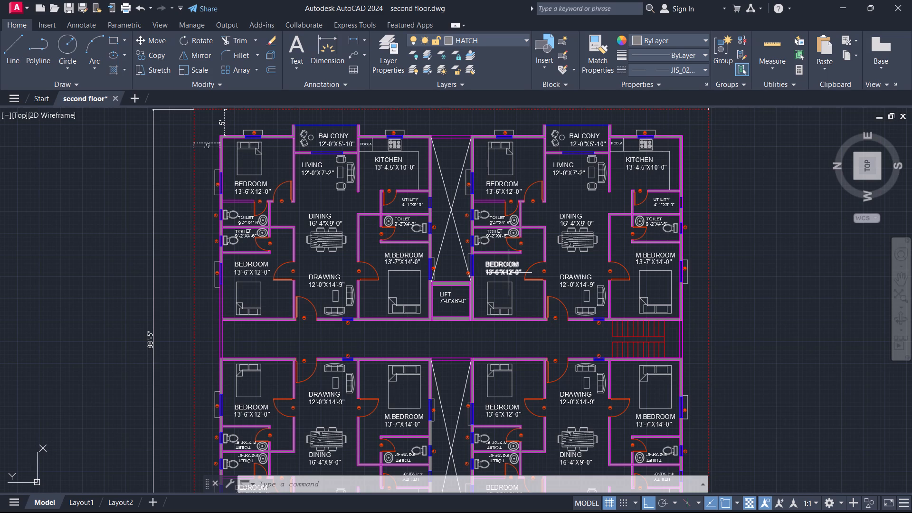
scroll(466, 234, down, 1)
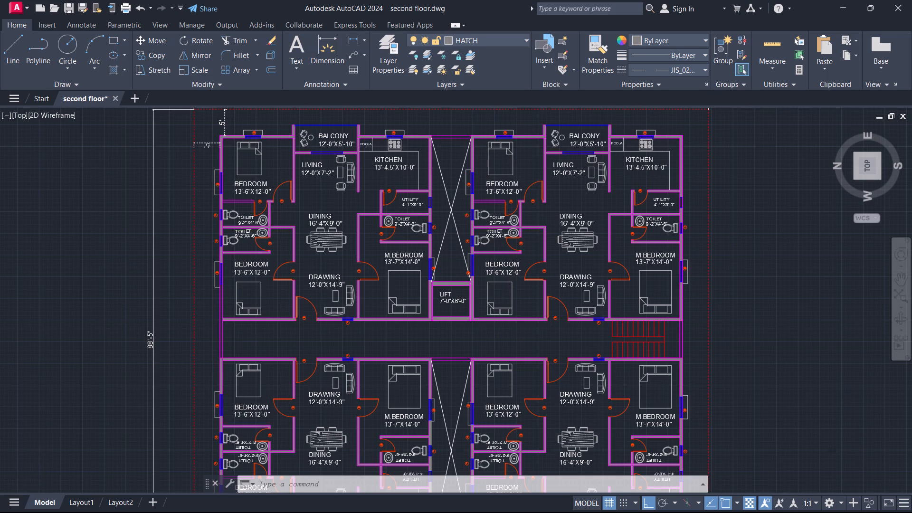
middle_drag(451, 295, 457, 248)
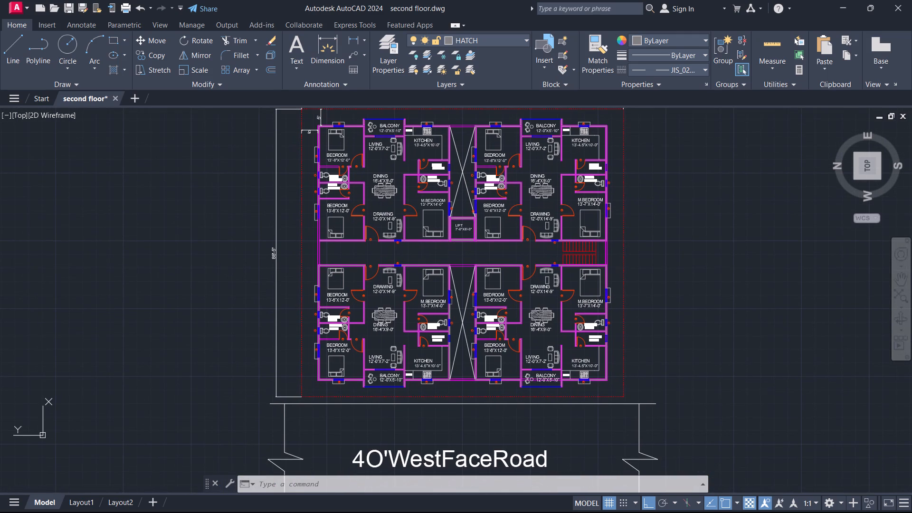
scroll(437, 258, up, 1)
scroll(437, 258, down, 1)
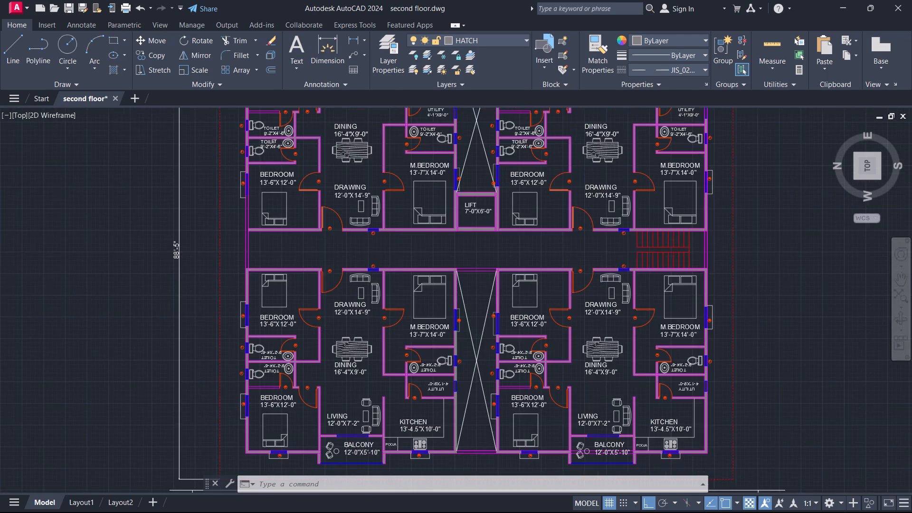
scroll(502, 175, up, 2)
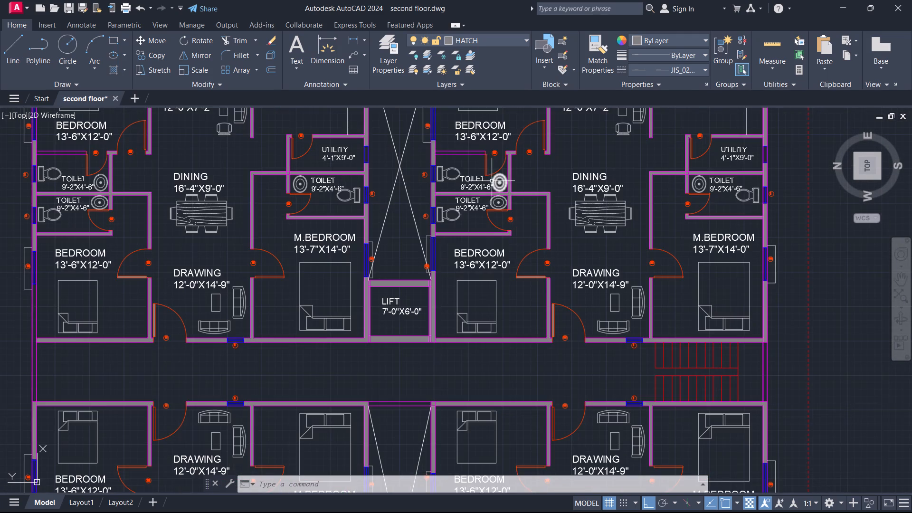
scroll(478, 189, up, 2)
scroll(478, 189, down, 2)
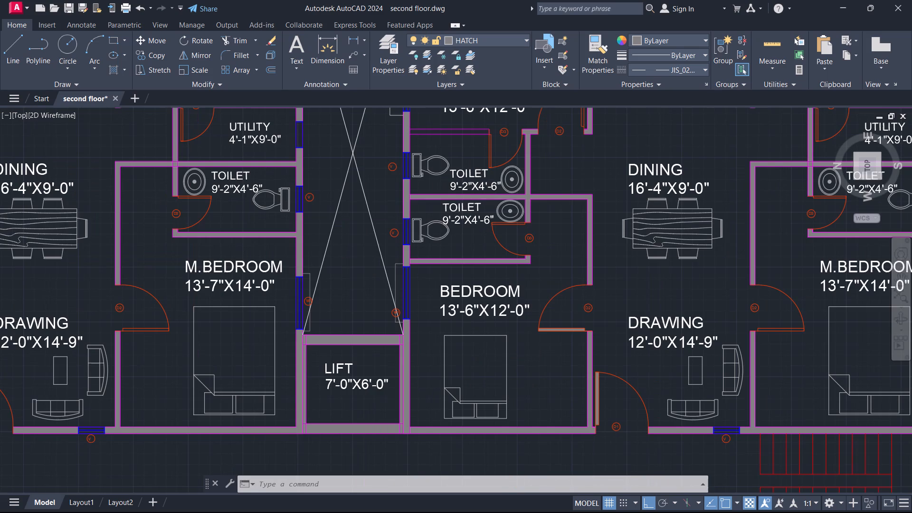
scroll(478, 189, down, 1)
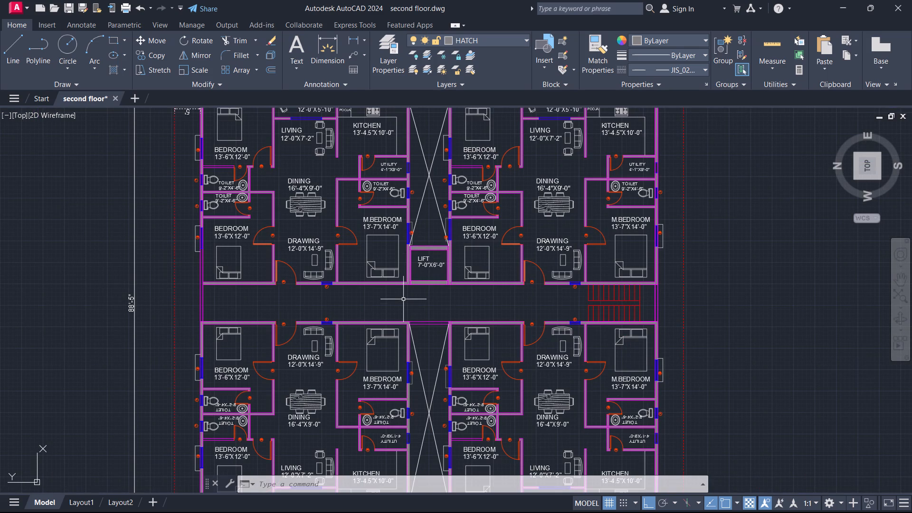
scroll(404, 299, down, 1)
middle_drag(404, 299, 401, 299)
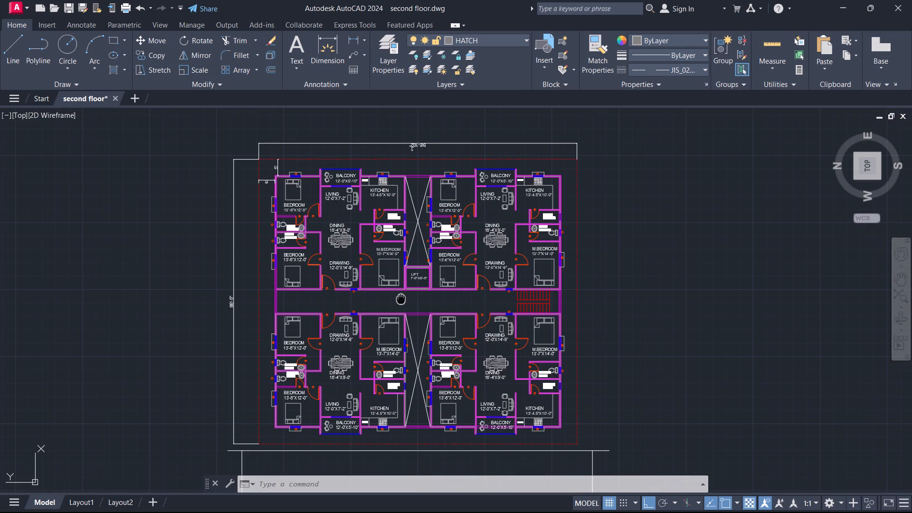
middle_drag(401, 299, 397, 308)
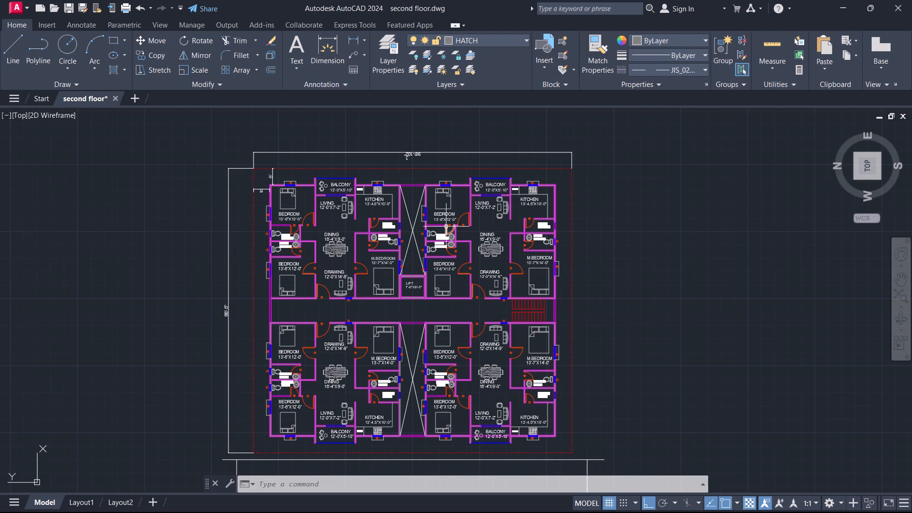
Examine the toilets, utility and bedrooms beside the upper shaft and lift, and the full plan down to the road.
scroll(398, 240, up, 3)
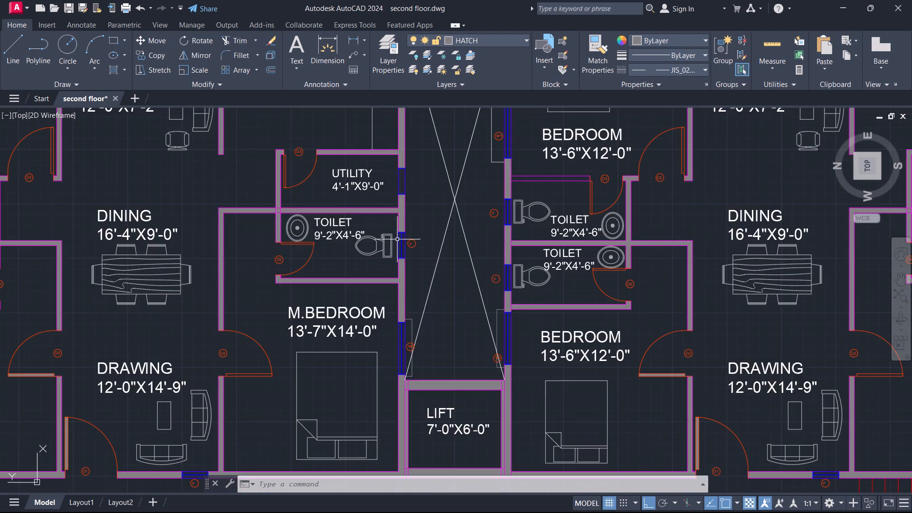
scroll(428, 211, down, 3)
middle_drag(437, 284, 436, 278)
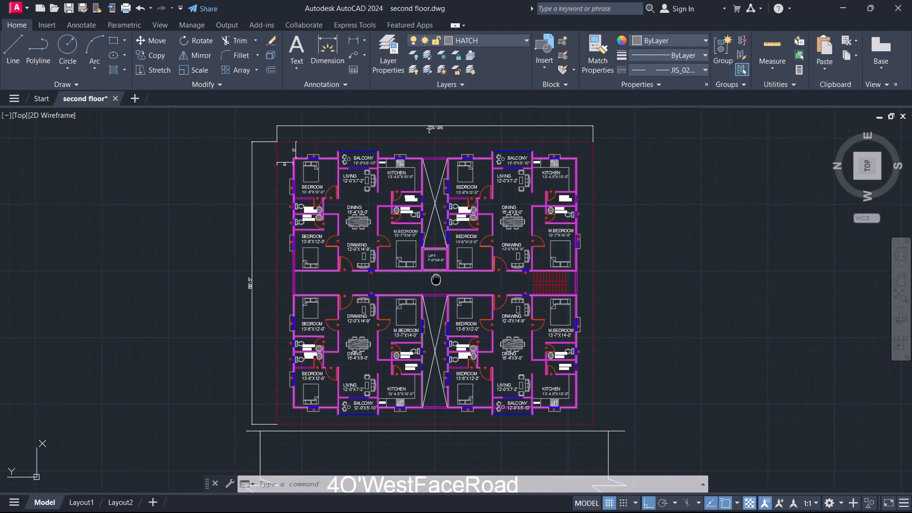
middle_drag(436, 278, 451, 260)
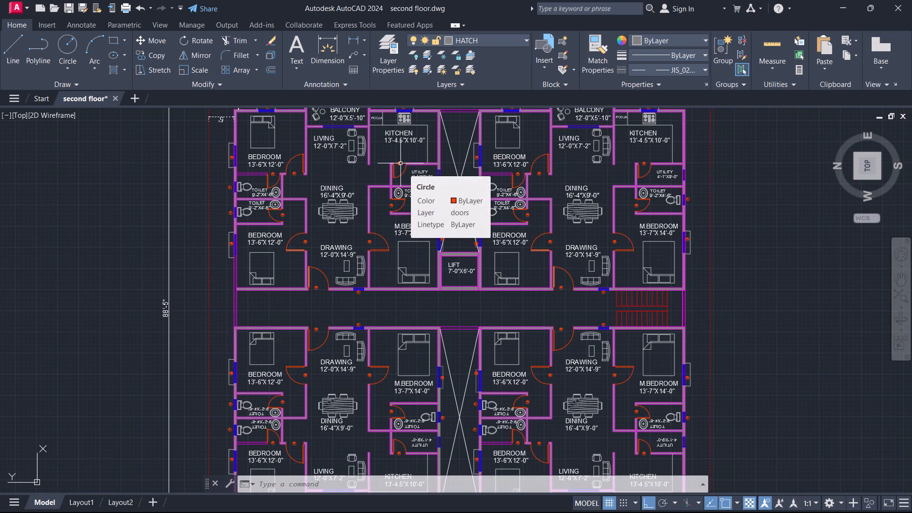
scroll(400, 163, down, 1)
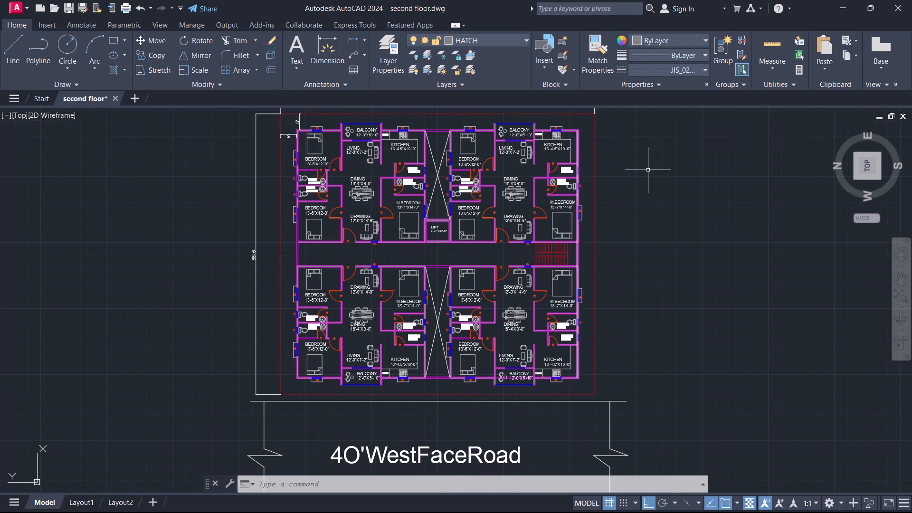
Examine the door tags of the upper flat beside the staircase, including its master bedroom, toilet and utility.
scroll(538, 209, up, 2)
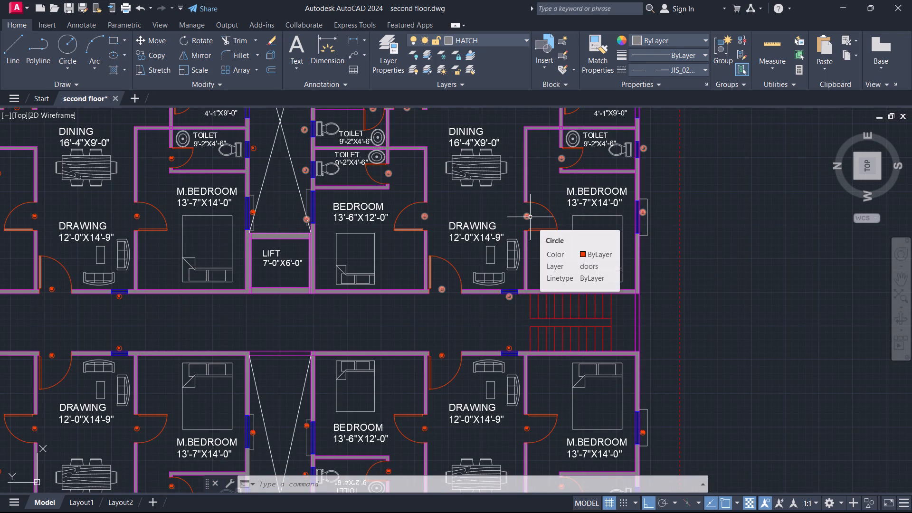
scroll(530, 217, down, 2)
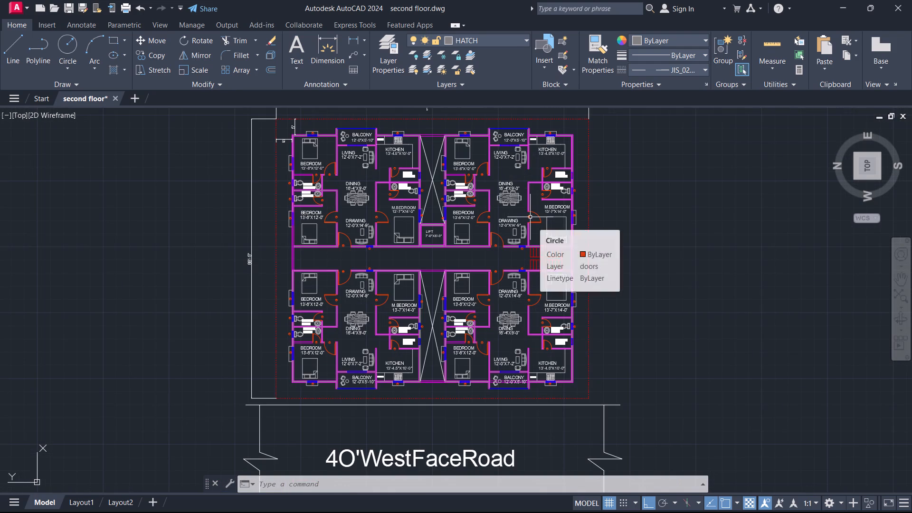
scroll(566, 169, up, 1)
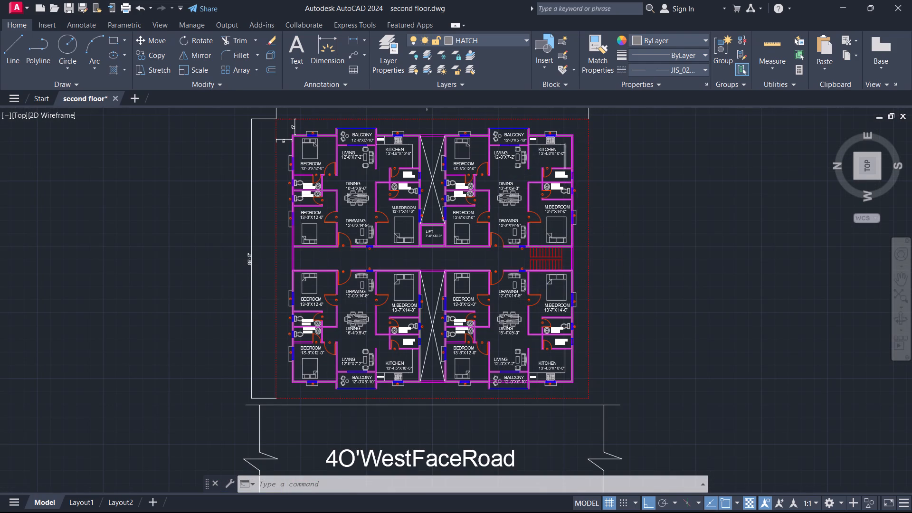
scroll(566, 169, up, 1)
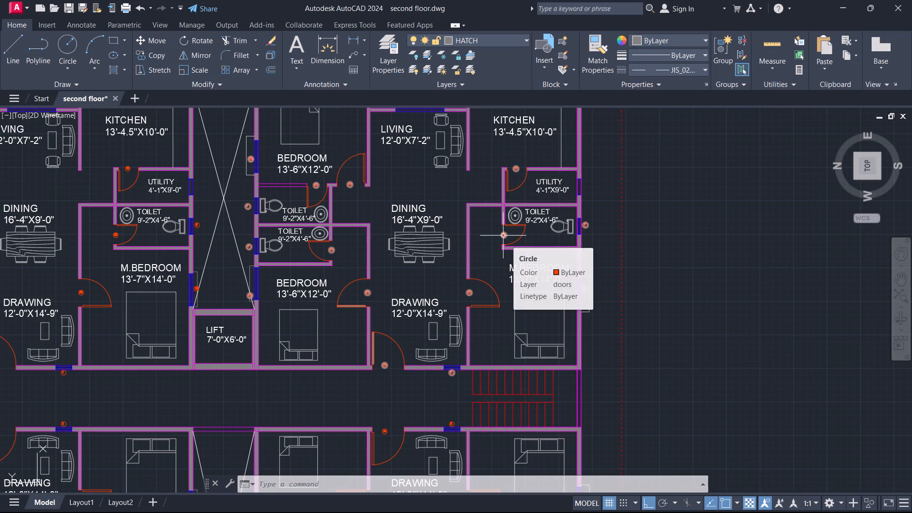
scroll(503, 236, down, 1)
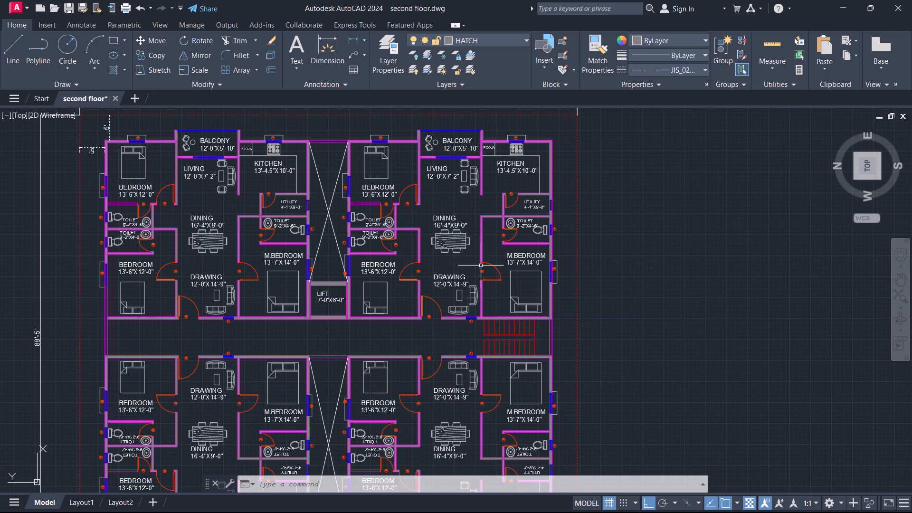
Examine the flats on both sides of the corridor, including the kitchen window tag of an upper flat beside the open shaft.
scroll(435, 335, down, 1)
middle_drag(435, 335, 468, 269)
scroll(450, 304, up, 2)
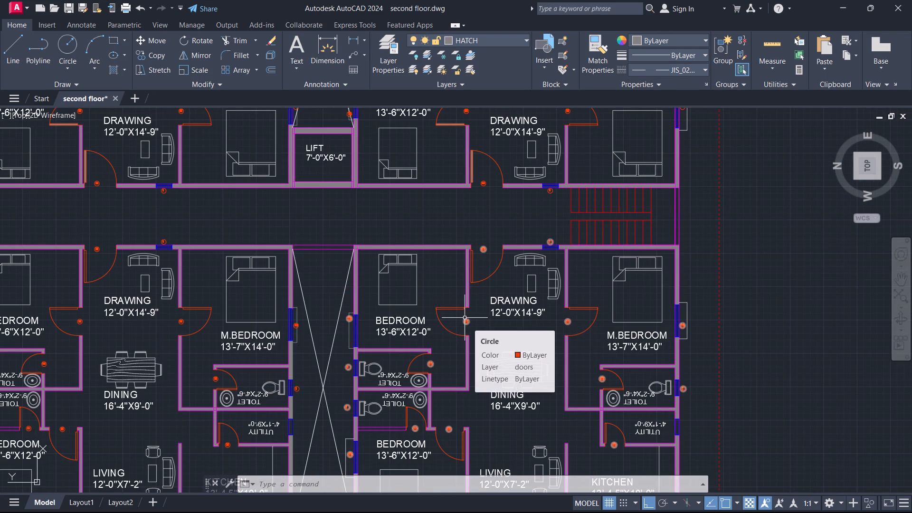
scroll(465, 318, down, 1)
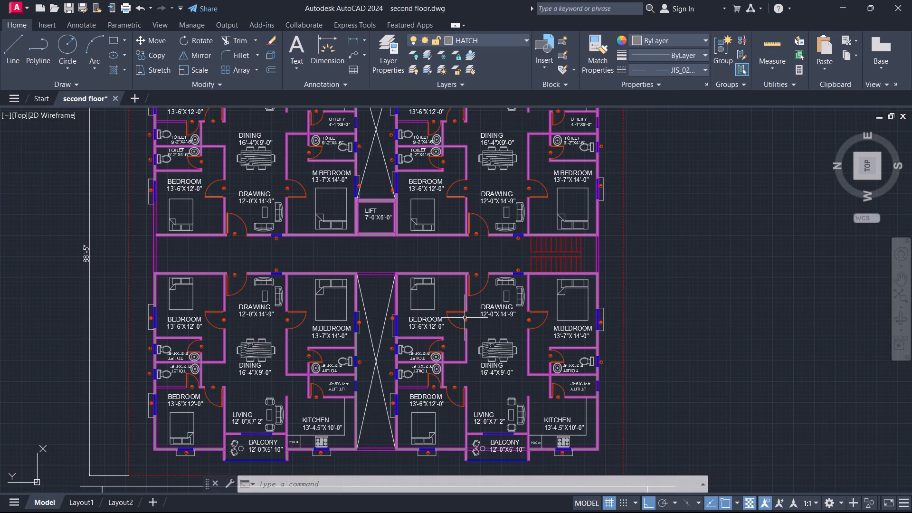
middle_drag(473, 327, 488, 275)
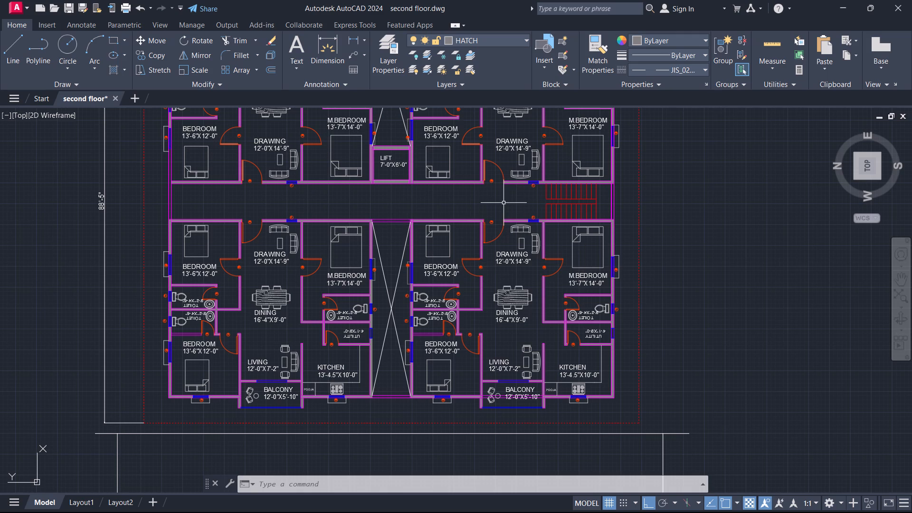
middle_drag(504, 202, 503, 422)
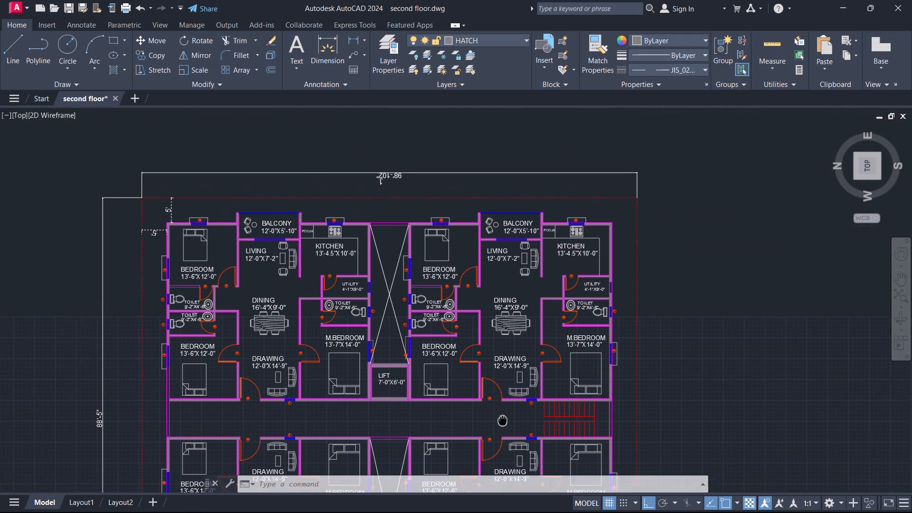
middle_drag(503, 422, 506, 427)
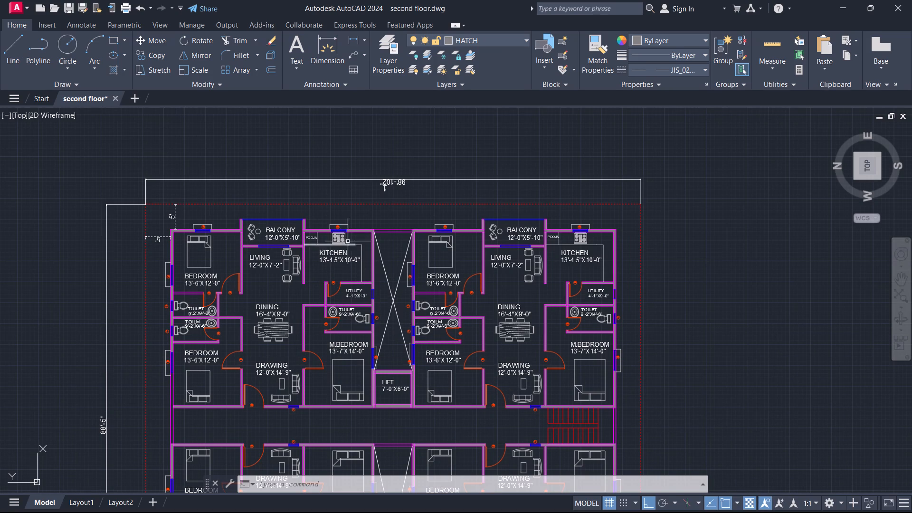
scroll(341, 228, up, 3)
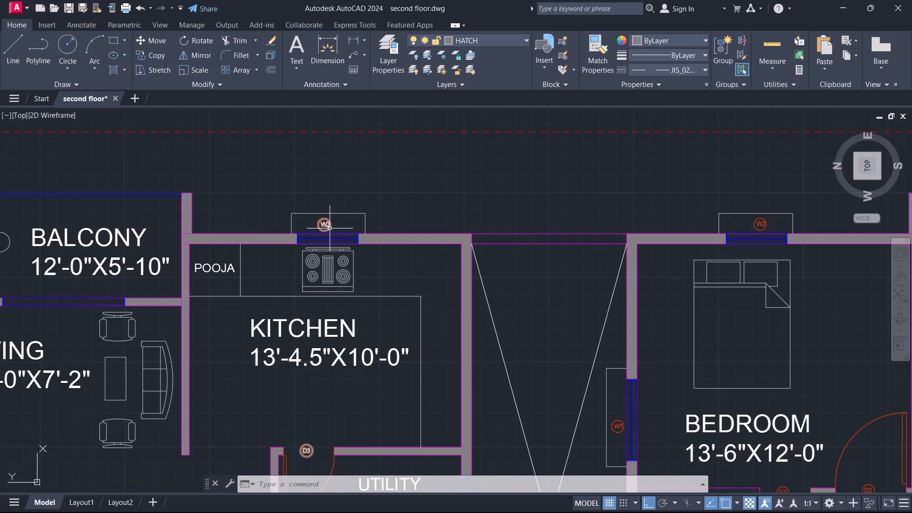
scroll(375, 200, down, 4)
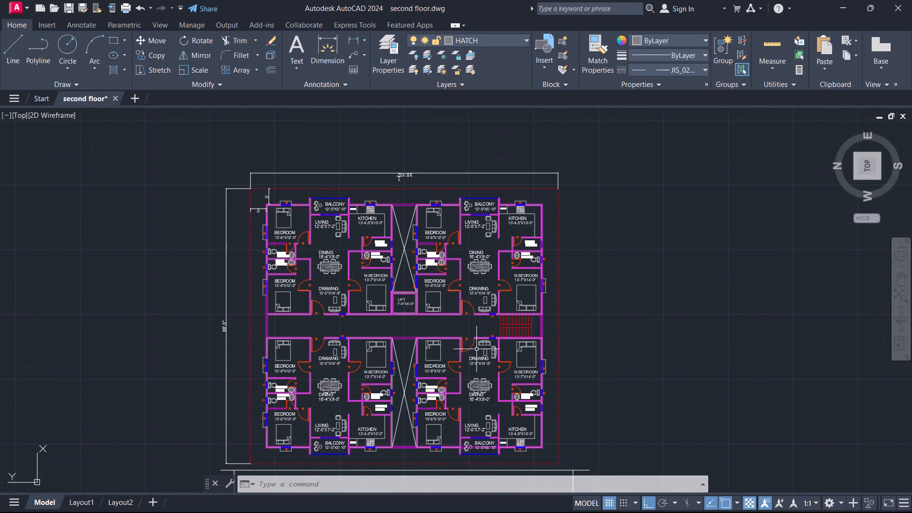
Examine the lower flats around the lower open shaft, including the window and ventilator tags of the master bedroom, bedroom and toilets.
scroll(459, 370, up, 2)
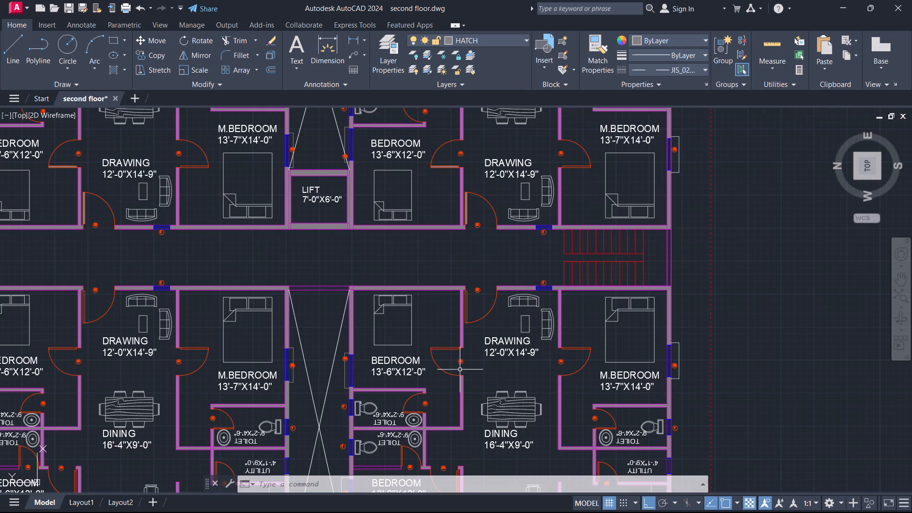
scroll(523, 291, down, 2)
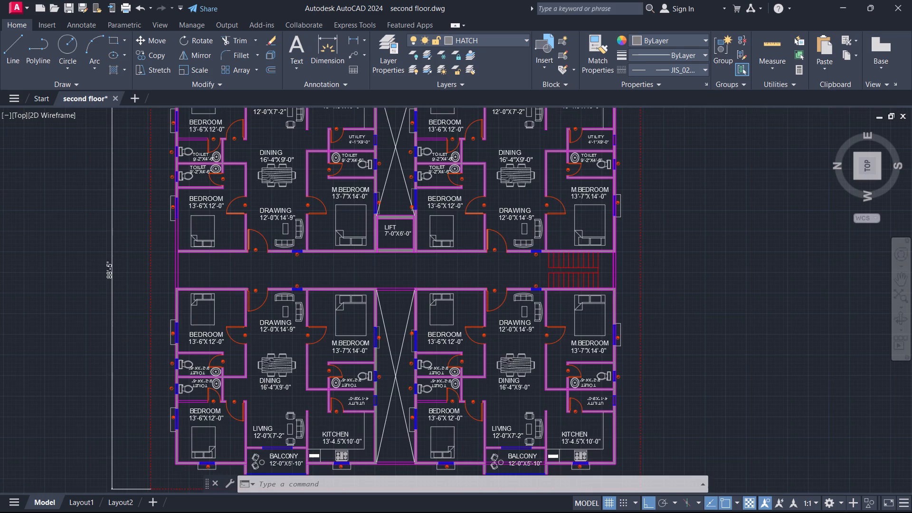
scroll(385, 315, up, 2)
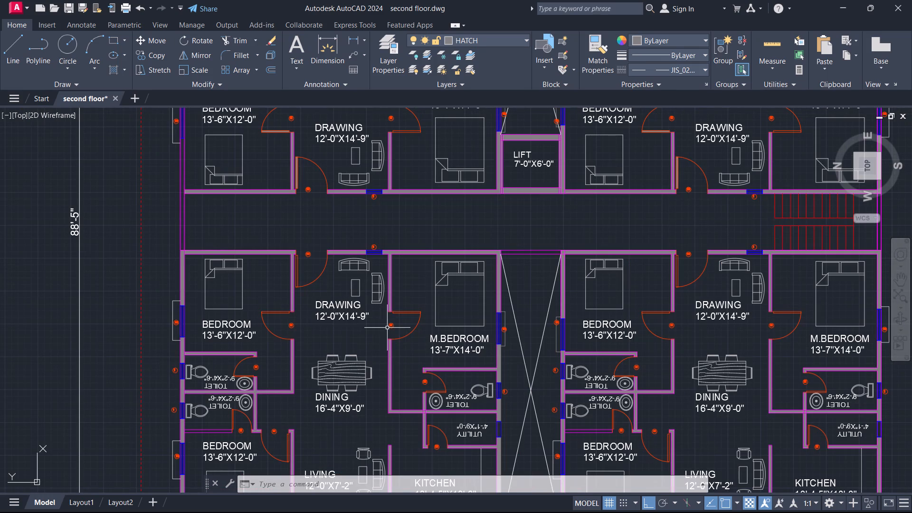
scroll(421, 270, down, 1)
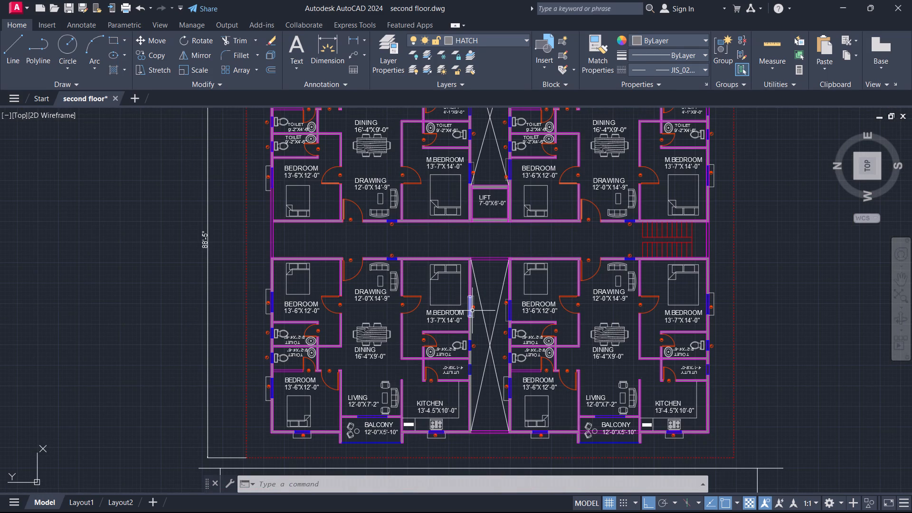
scroll(472, 311, up, 5)
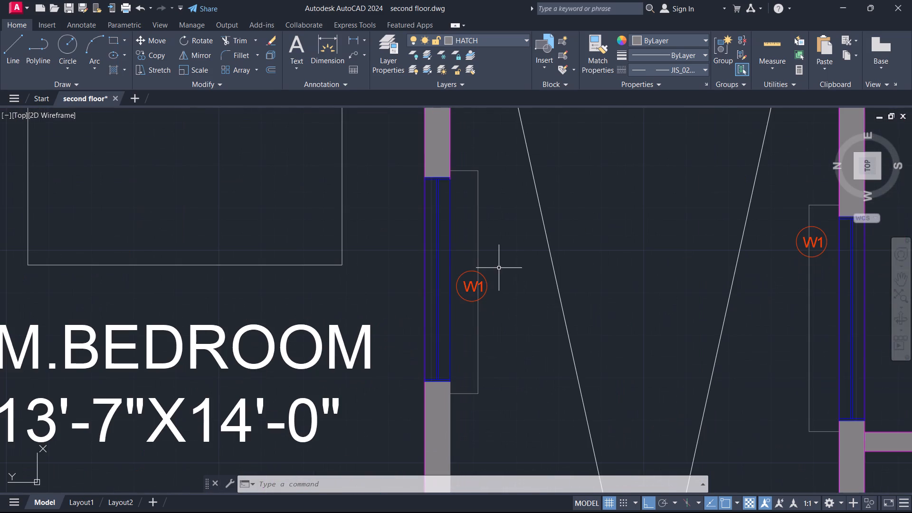
scroll(484, 281, down, 3)
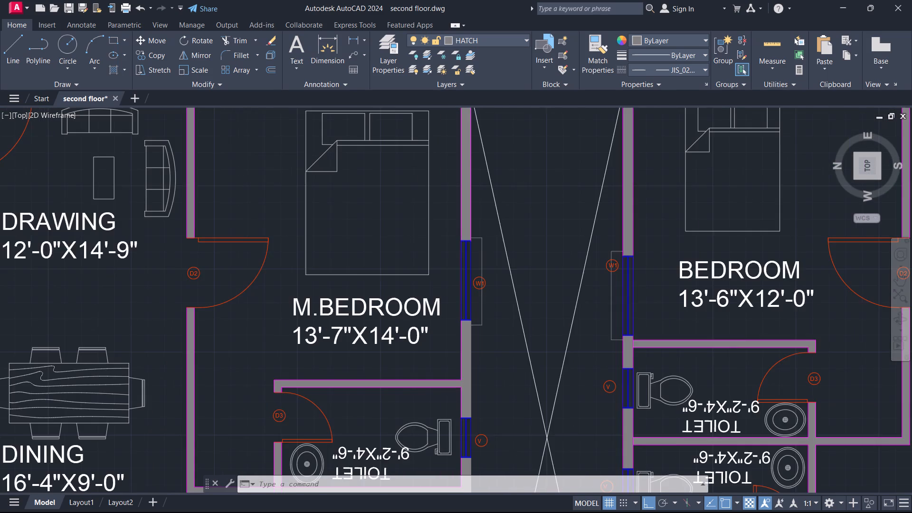
scroll(484, 281, down, 2)
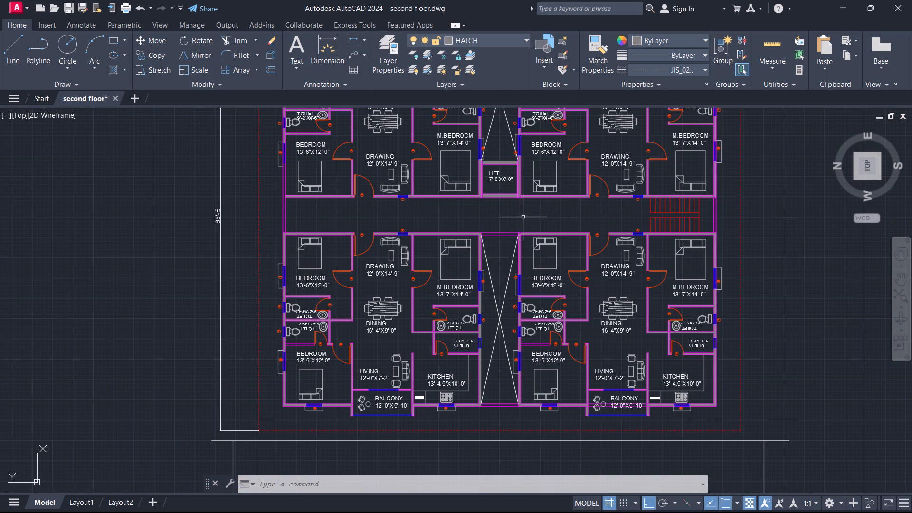
middle_drag(524, 214, 503, 255)
scroll(503, 255, down, 1)
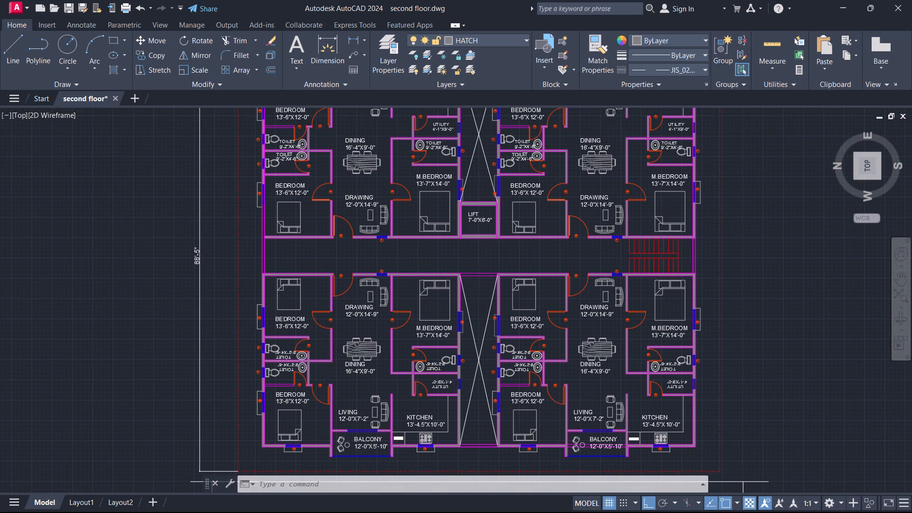
Review the whole plan with its overall dimensions, setback dimensions, dashed boundary and the road label below.
scroll(503, 255, down, 1)
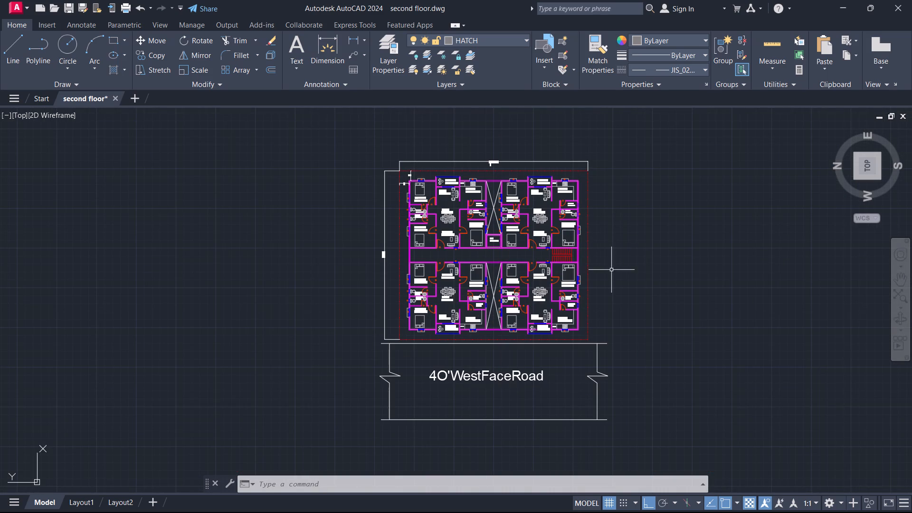
middle_drag(611, 270, 599, 268)
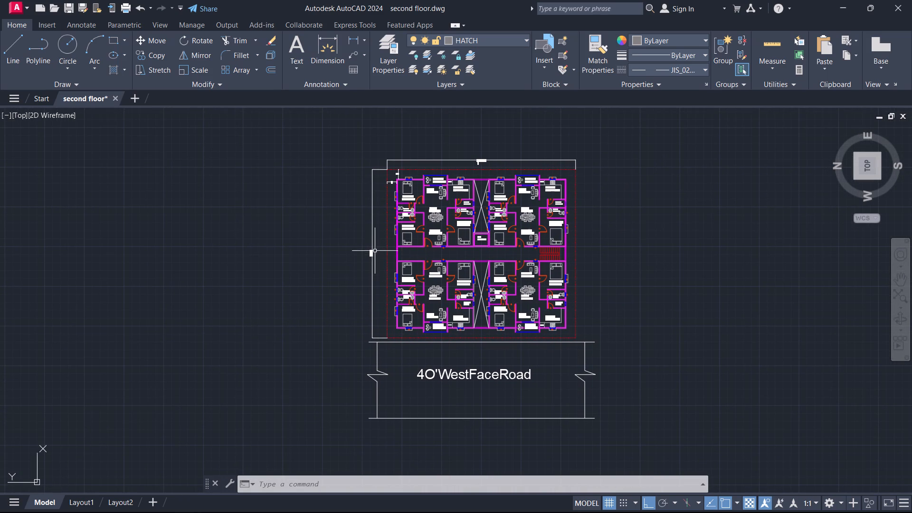
scroll(374, 251, up, 2)
scroll(373, 250, down, 1)
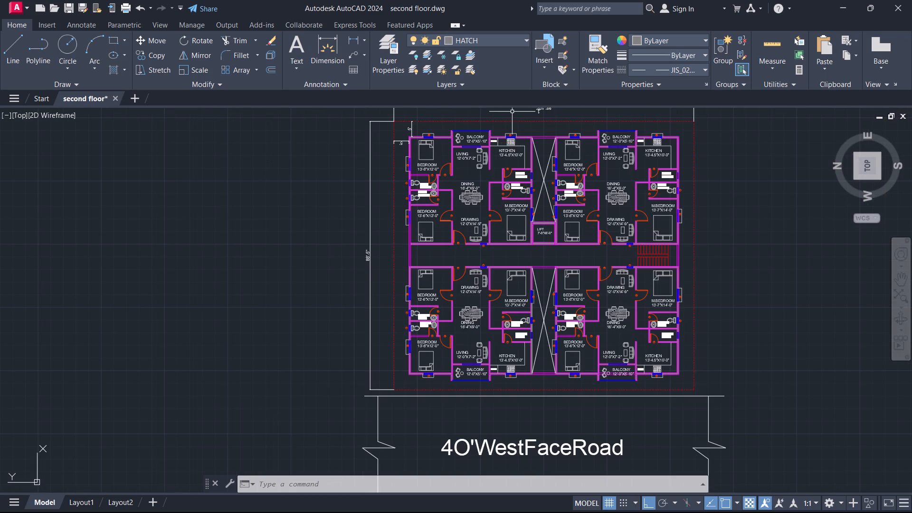
scroll(512, 112, down, 1)
middle_drag(532, 120, 500, 171)
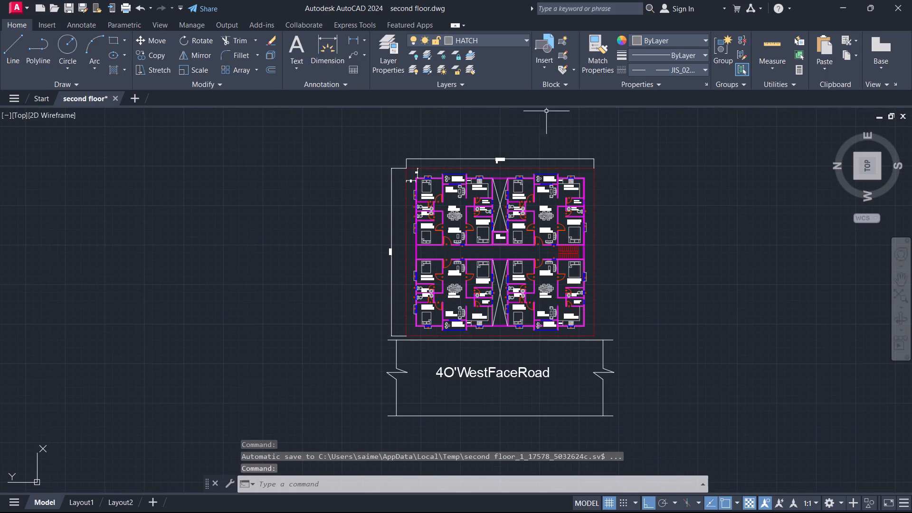
scroll(506, 154, up, 2)
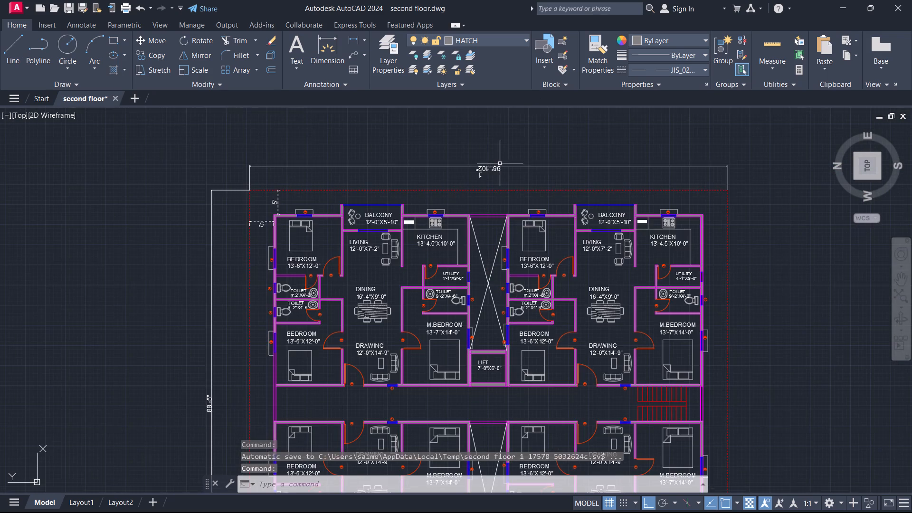
scroll(500, 163, up, 3)
scroll(499, 164, down, 4)
middle_drag(714, 279, 714, 248)
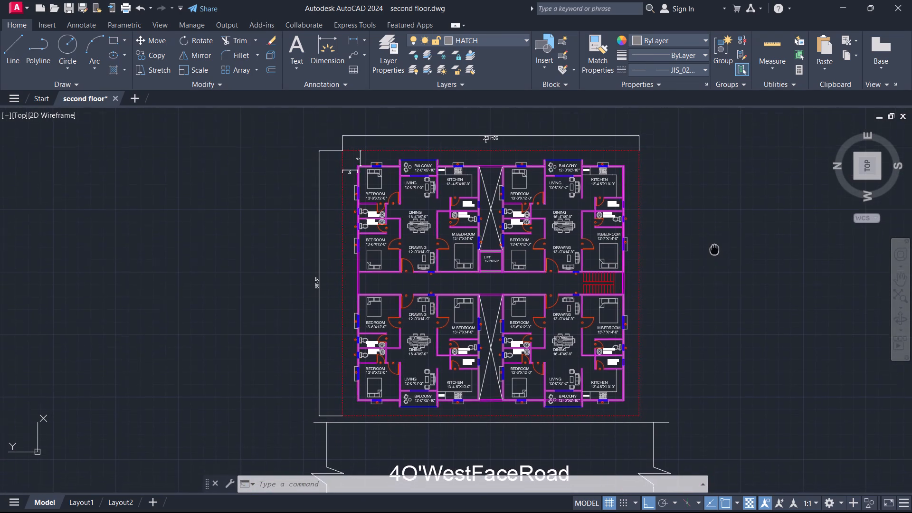
middle_drag(714, 248, 720, 228)
scroll(720, 228, down, 1)
middle_drag(720, 228, 720, 228)
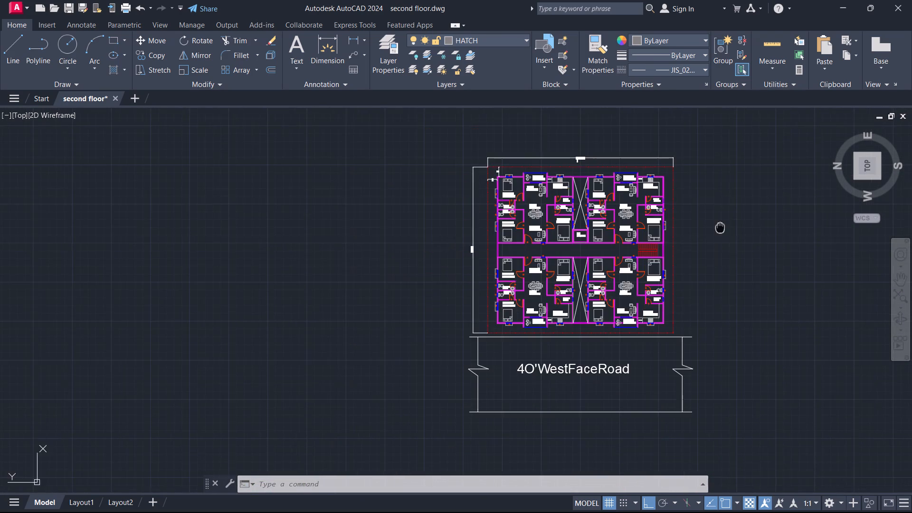
middle_drag(720, 228, 629, 249)
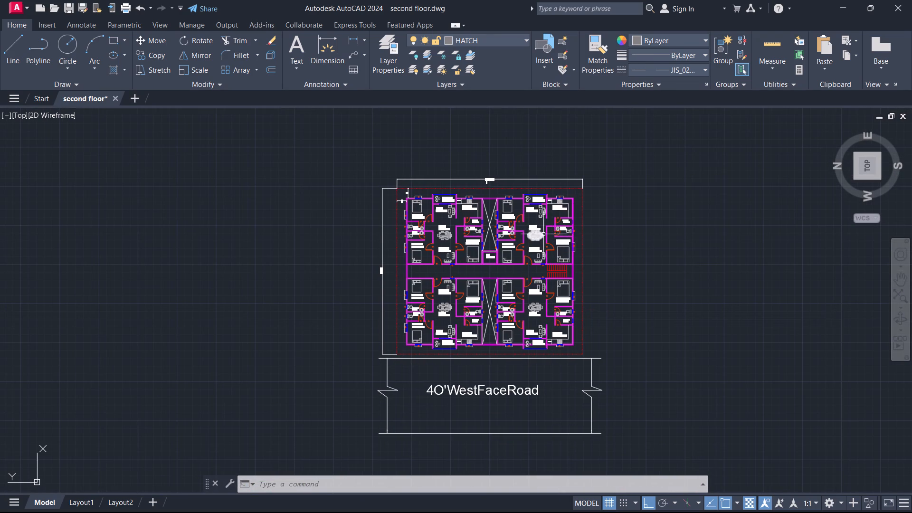
Examine the upper flats' rooms, the upper open shaft, lift, corridor and staircase within the dashed boundary.
scroll(536, 229, up, 2)
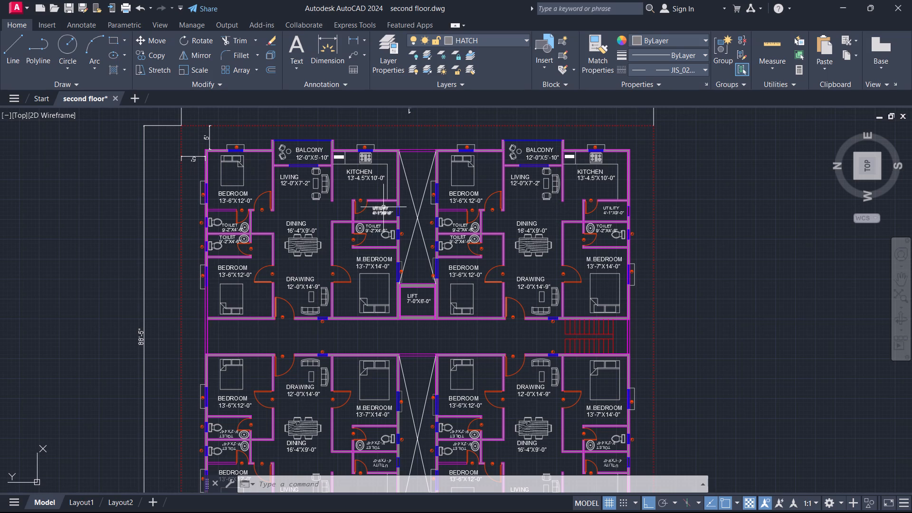
scroll(370, 228, up, 2)
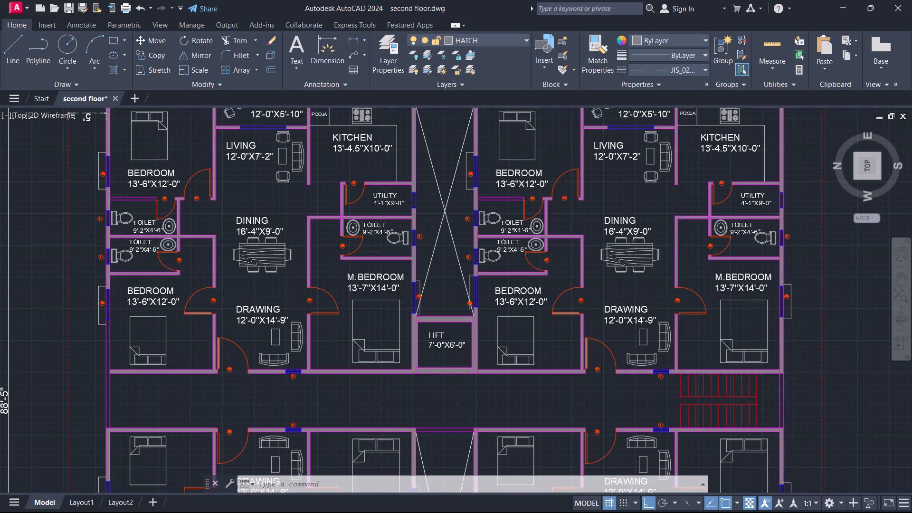
scroll(370, 228, down, 2)
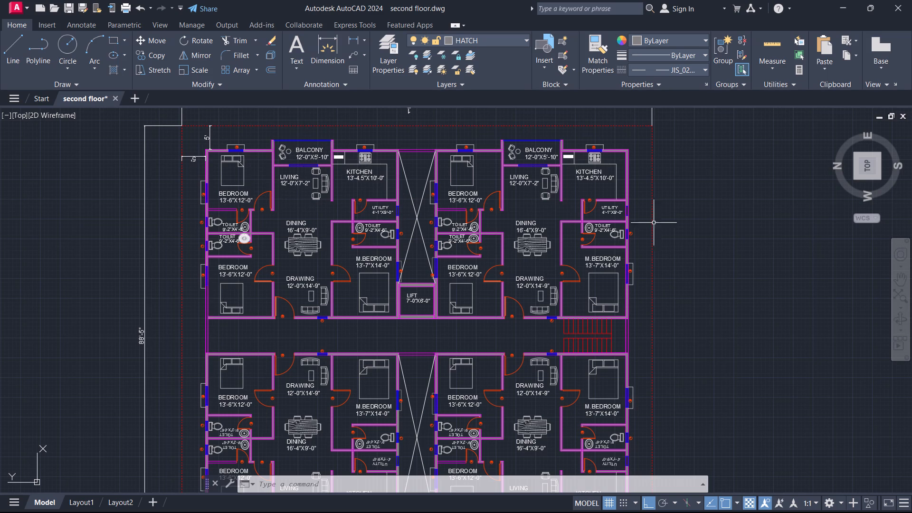
middle_drag(722, 204, 702, 240)
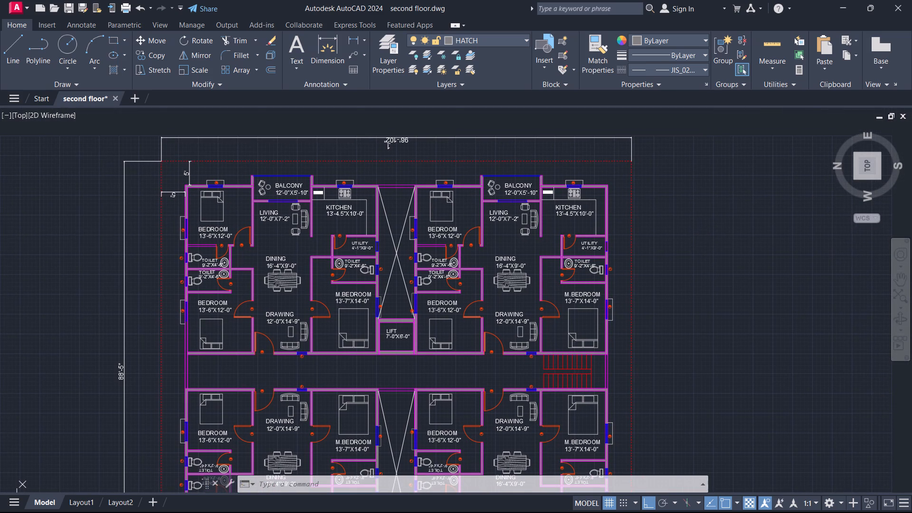
middle_drag(689, 274, 714, 174)
Review the full layout from the road and its label up to the overall dimension above the upper flats.
scroll(714, 174, down, 1)
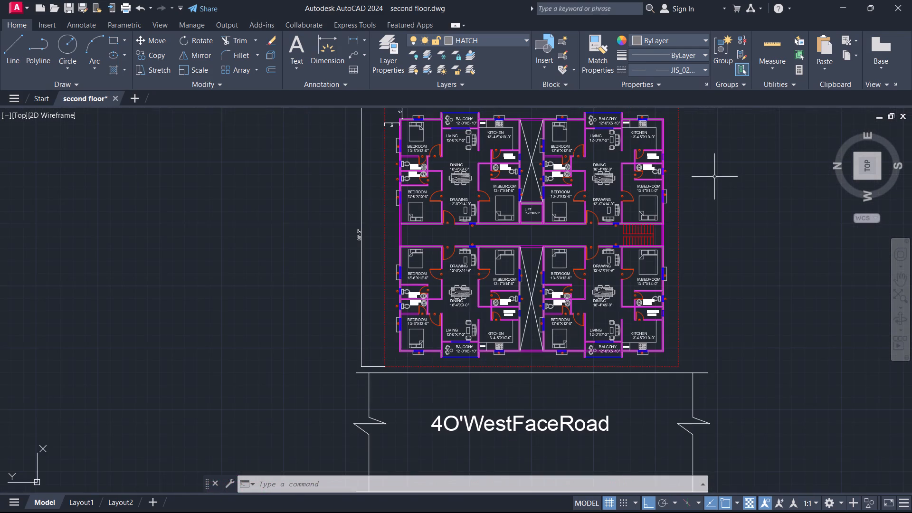
middle_drag(755, 299, 754, 188)
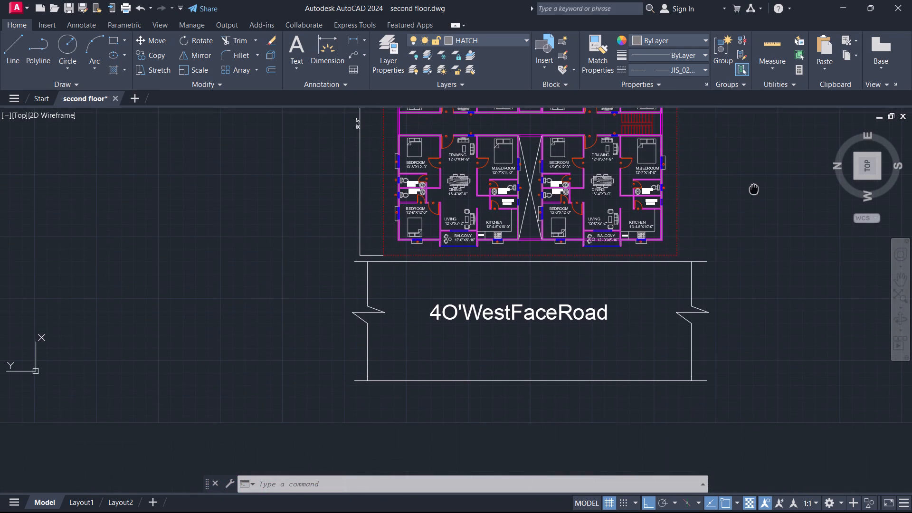
middle_drag(754, 188, 754, 187)
middle_drag(788, 286, 697, 361)
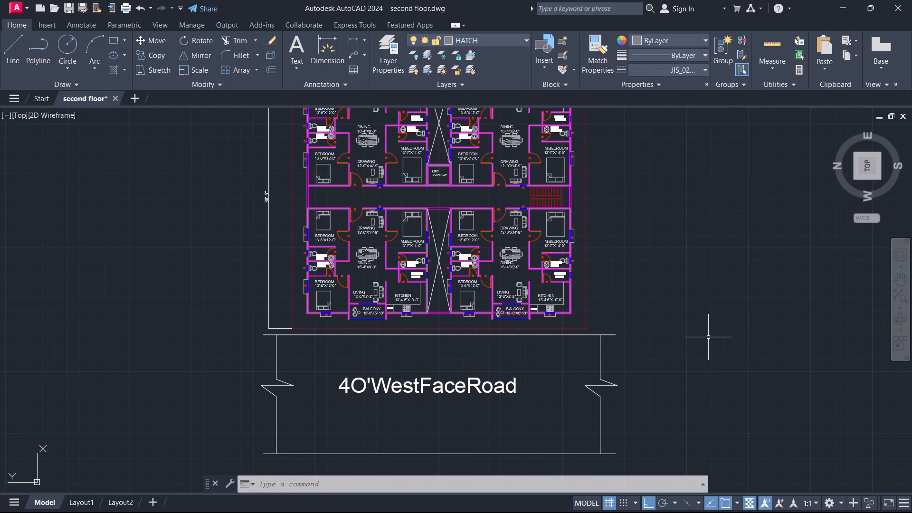
scroll(721, 289, down, 1)
middle_drag(721, 289, 673, 365)
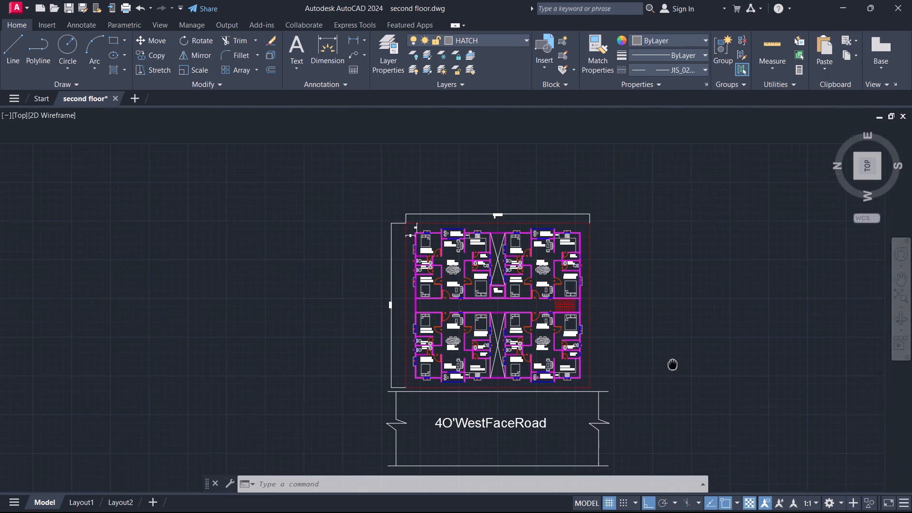
middle_drag(673, 365, 664, 323)
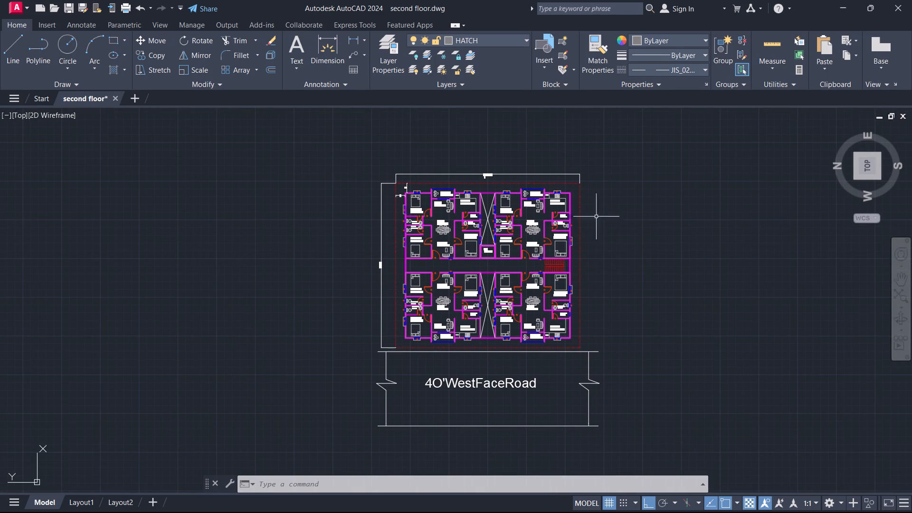
scroll(542, 222, up, 1)
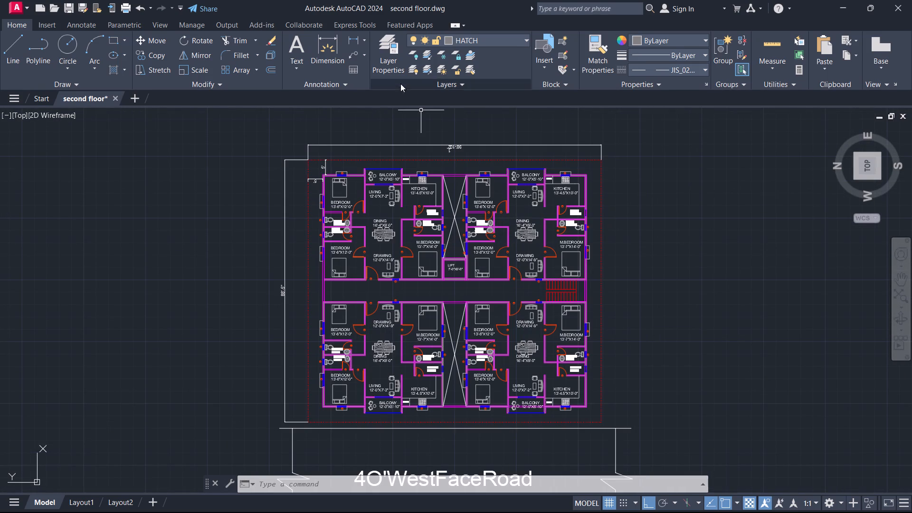
scroll(442, 127, up, 1)
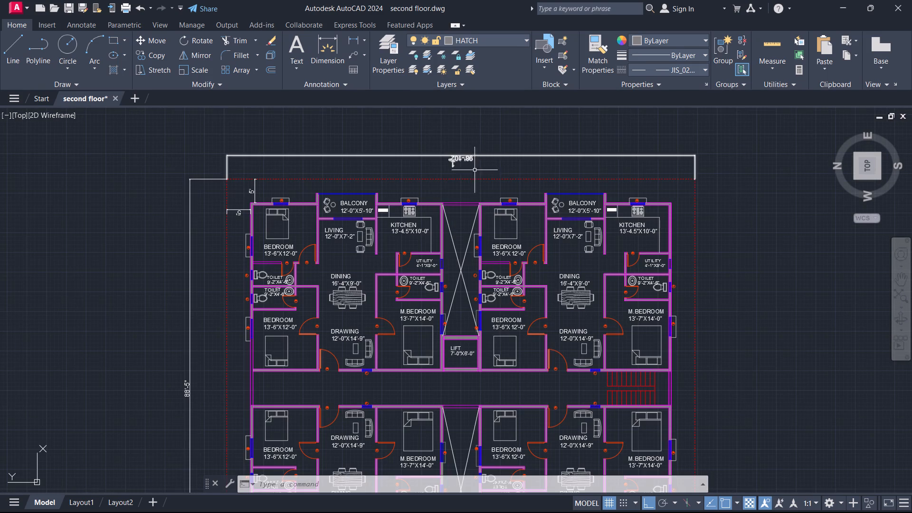
middle_drag(457, 196, 471, 137)
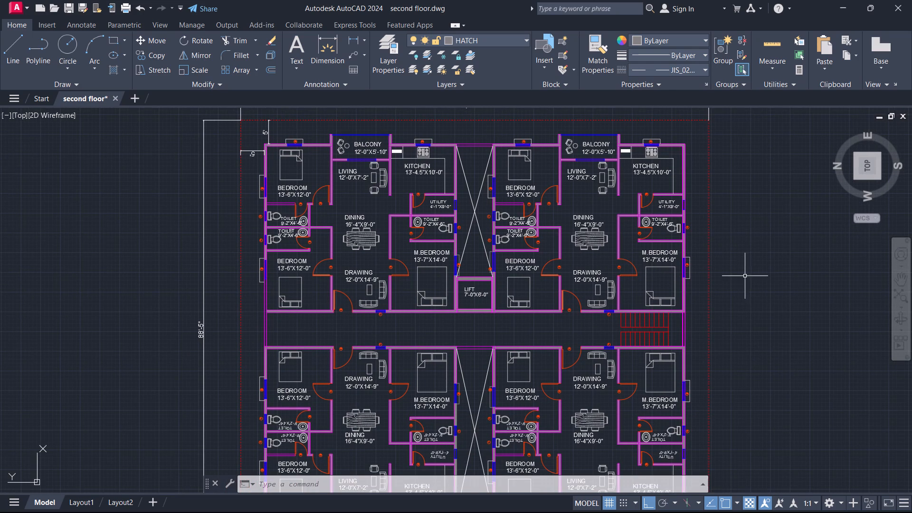
Extend the corridor-side wall line of the upper-left flat's lower bedroom across the outer wall beside the 88'-5" dimension.
middle_drag(742, 276, 721, 233)
scroll(719, 253, down, 1)
middle_drag(724, 271, 682, 298)
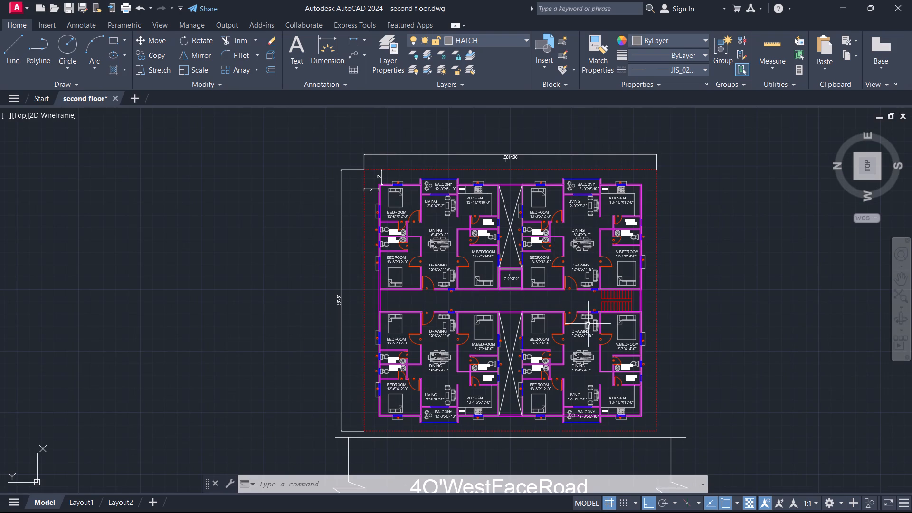
scroll(324, 303, up, 2)
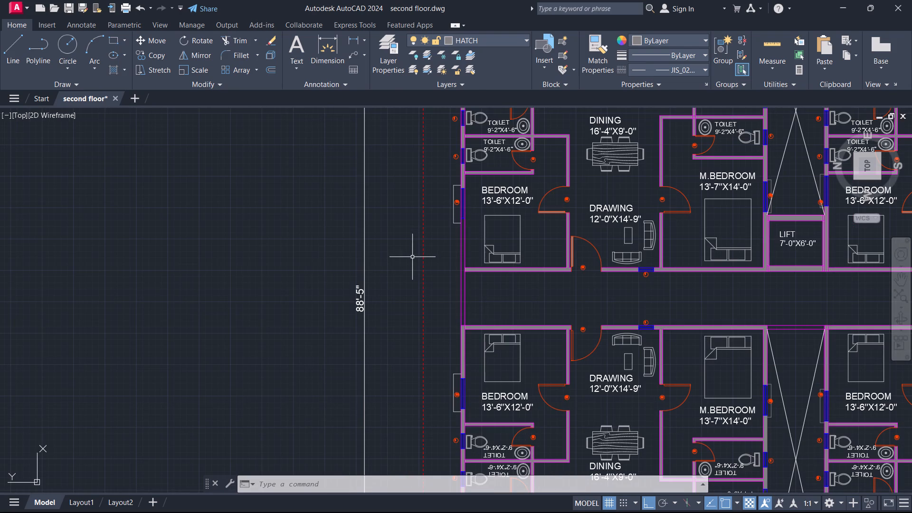
scroll(412, 257, down, 2)
scroll(412, 257, up, 3)
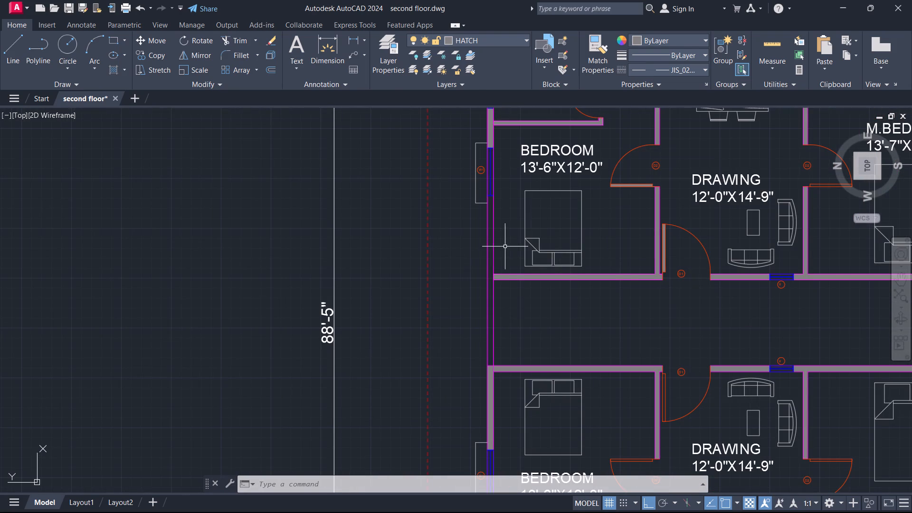
middle_drag(507, 243, 440, 302)
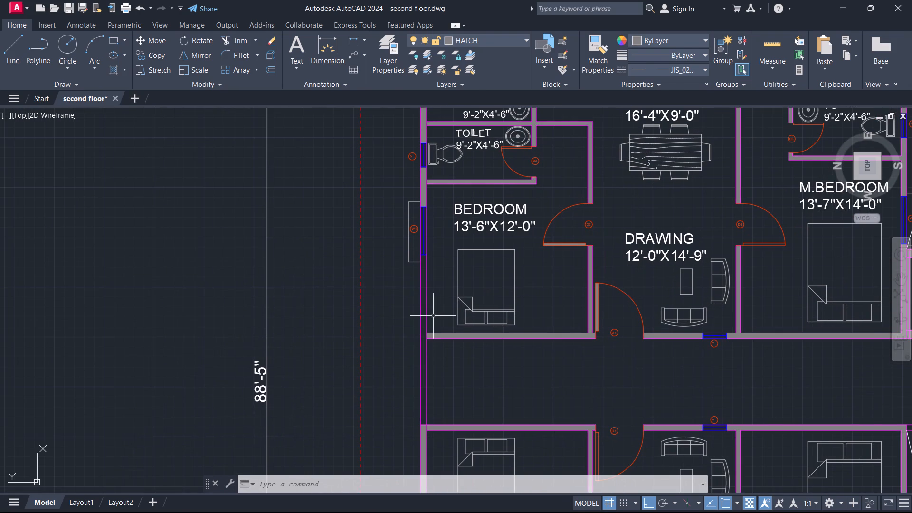
scroll(433, 317, up, 1)
text(EX)
key(Return)
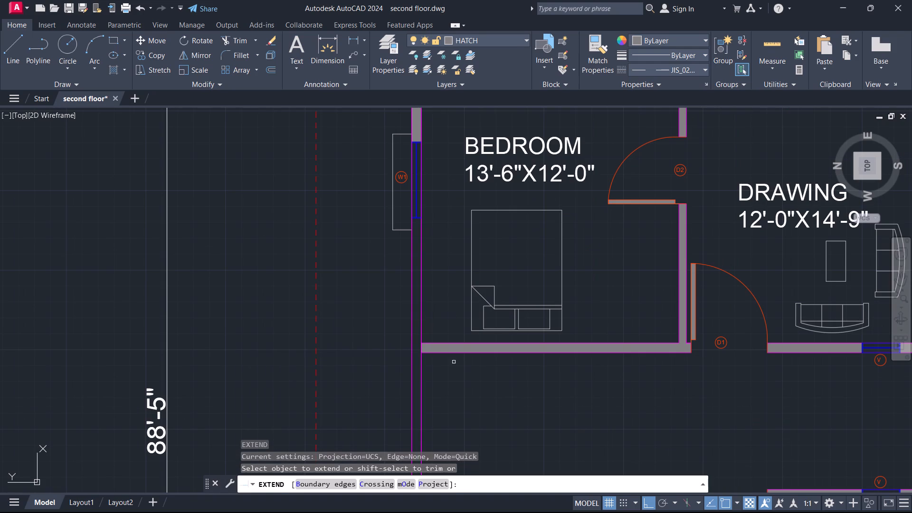
click(426, 354)
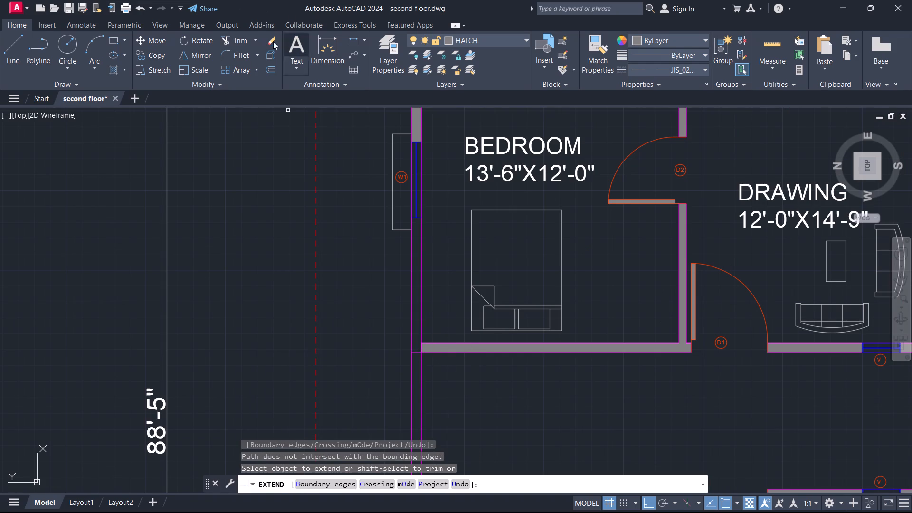
Fill the bedroom's outer wall between window W1 and the corridor with a solid hatch on the HATCH layer.
click(447, 38)
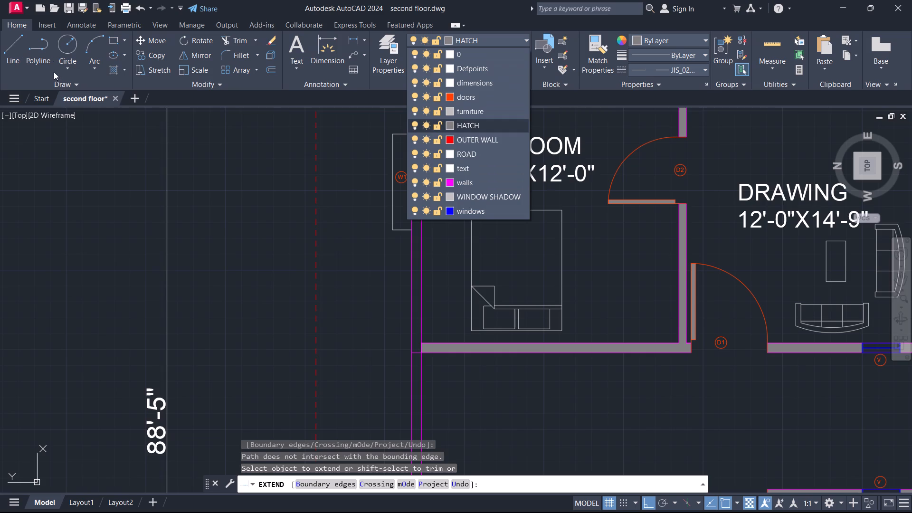
double_click(116, 71)
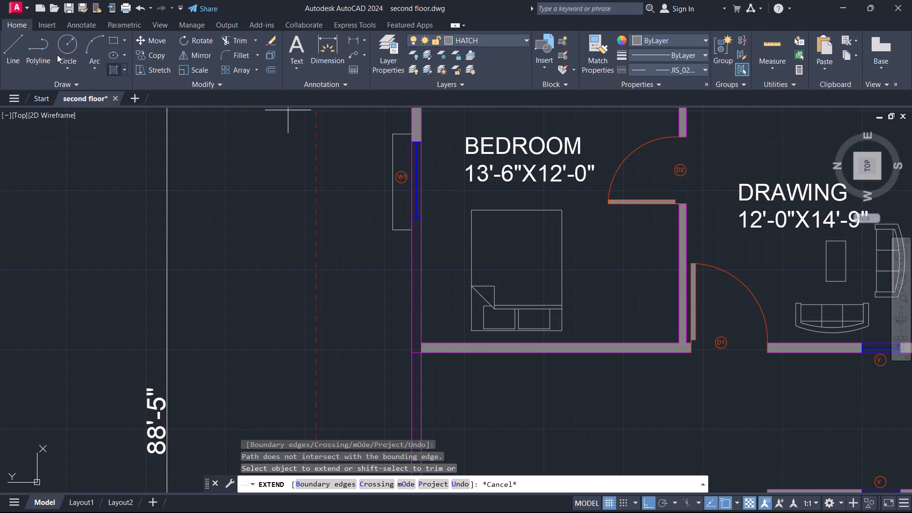
click(105, 56)
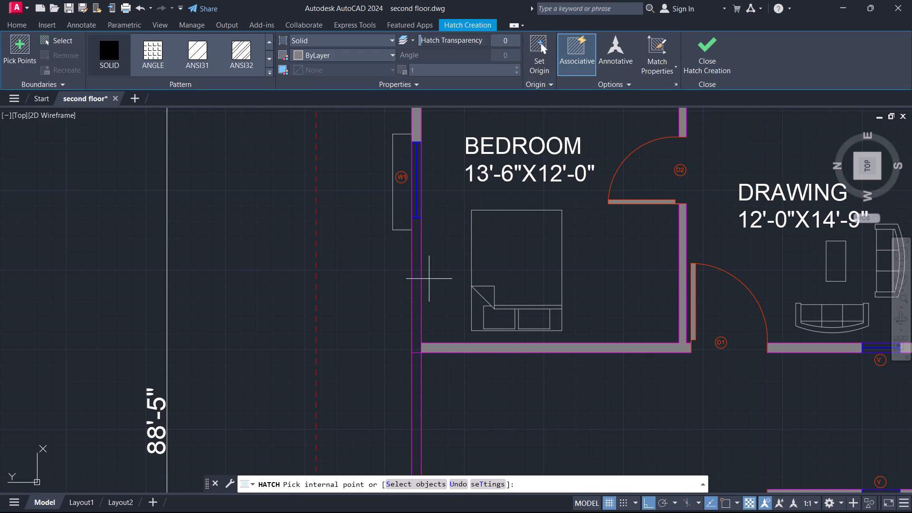
click(418, 273)
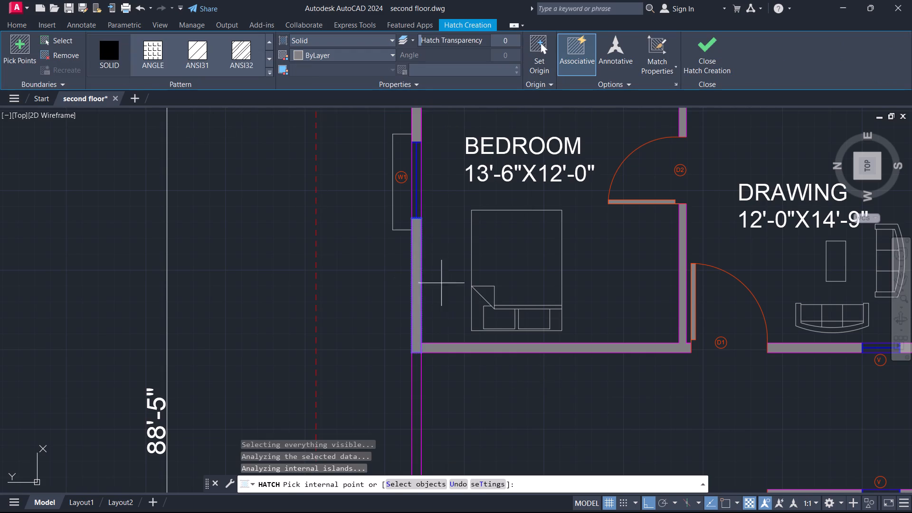
click(704, 66)
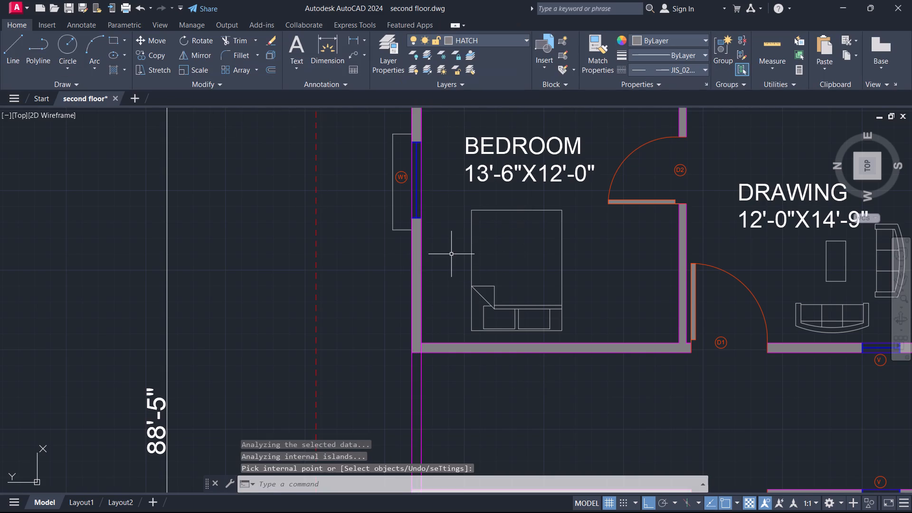
Review the plan's wall hatching, corridor, staircase end, dashed boundary, overall dimensions and road label.
scroll(450, 254, down, 2)
middle_drag(520, 298, 499, 310)
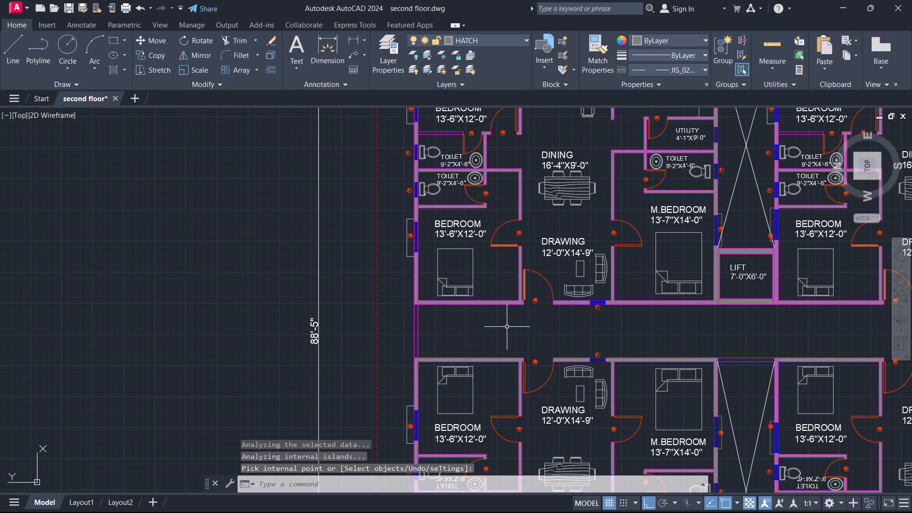
scroll(507, 327, down, 1)
middle_drag(507, 327, 355, 336)
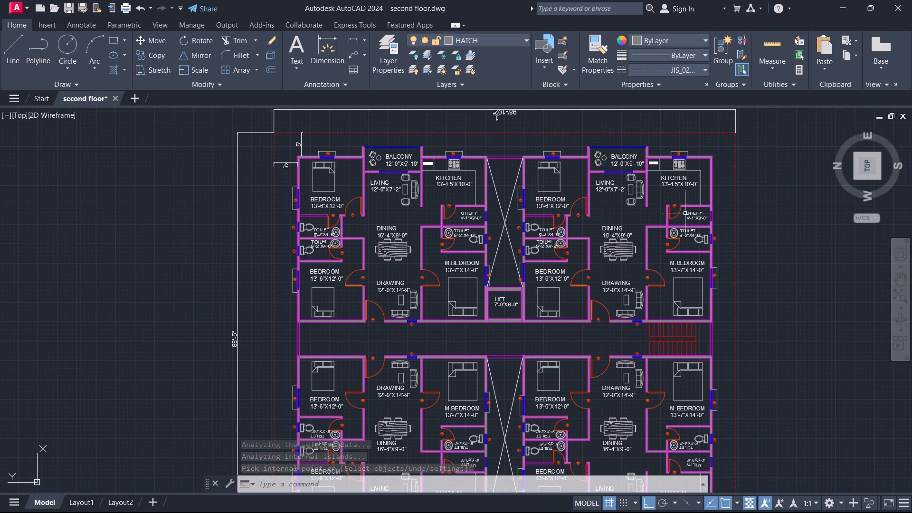
scroll(713, 220, up, 2)
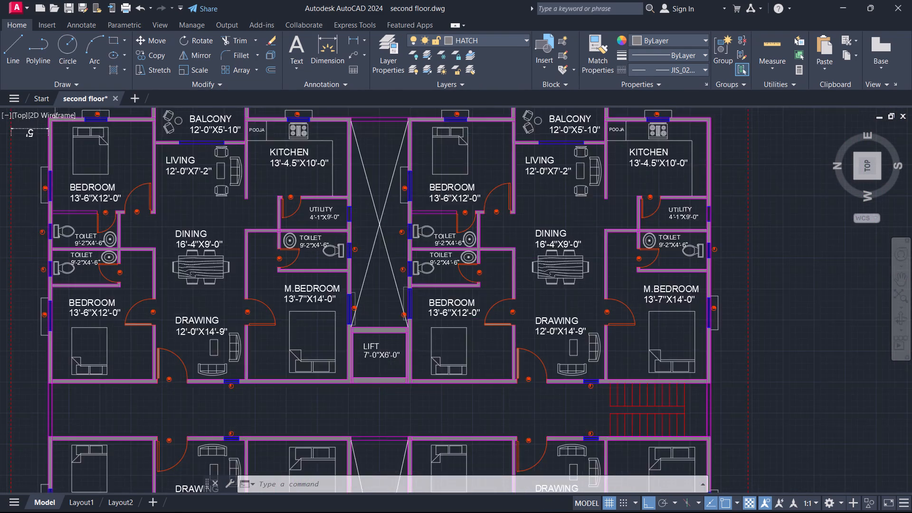
scroll(784, 228, down, 1)
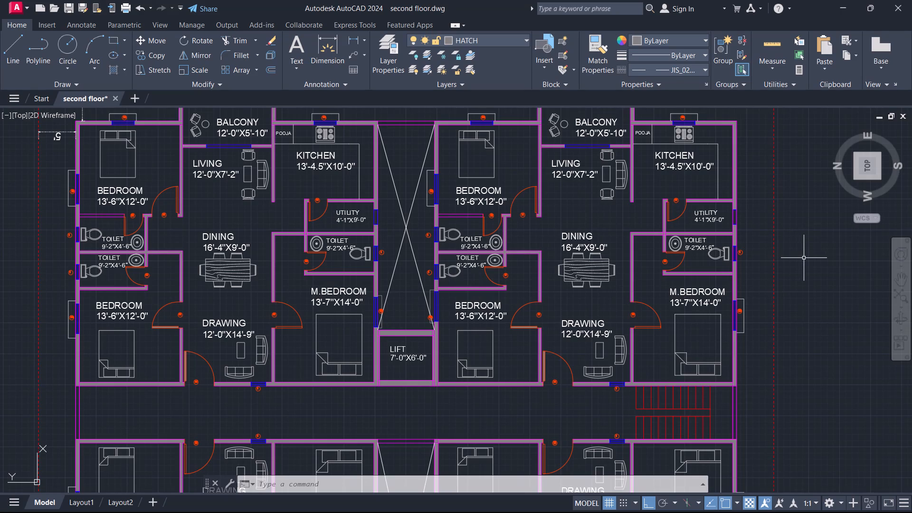
scroll(804, 258, down, 1)
middle_drag(810, 274, 689, 253)
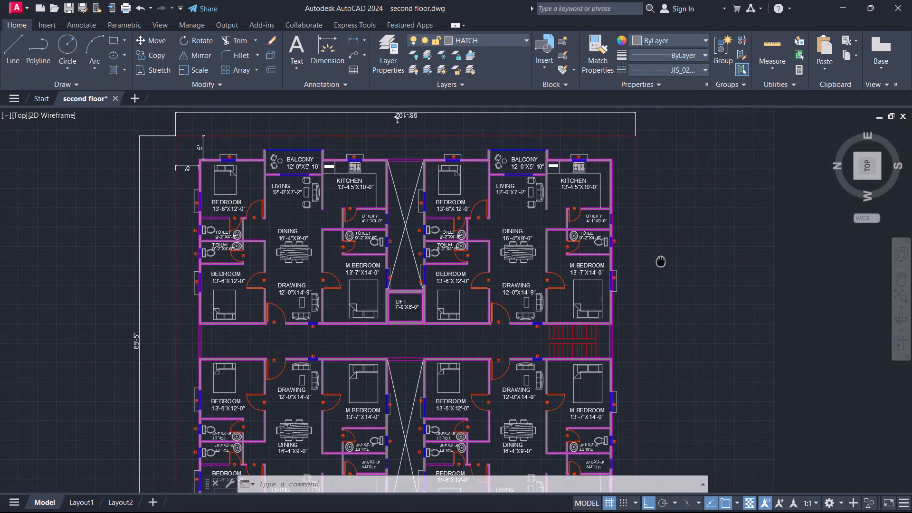
middle_drag(689, 253, 737, 241)
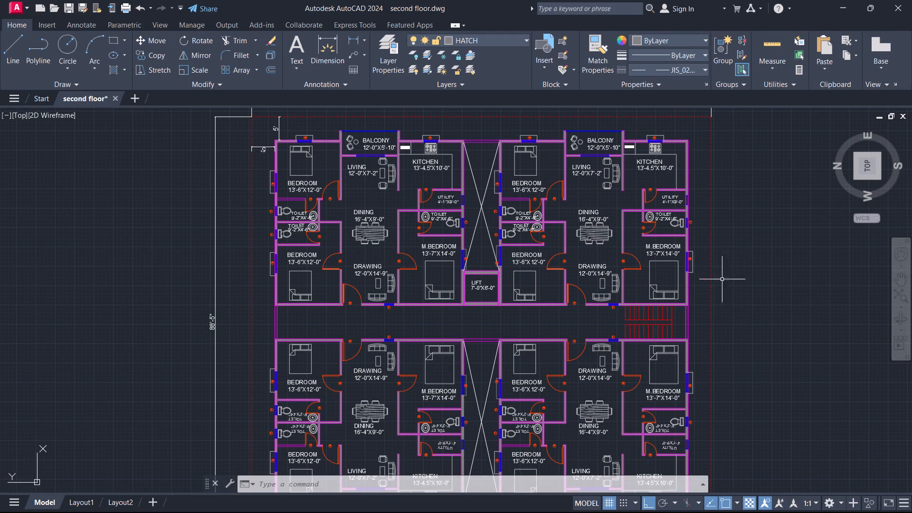
scroll(690, 325, up, 2)
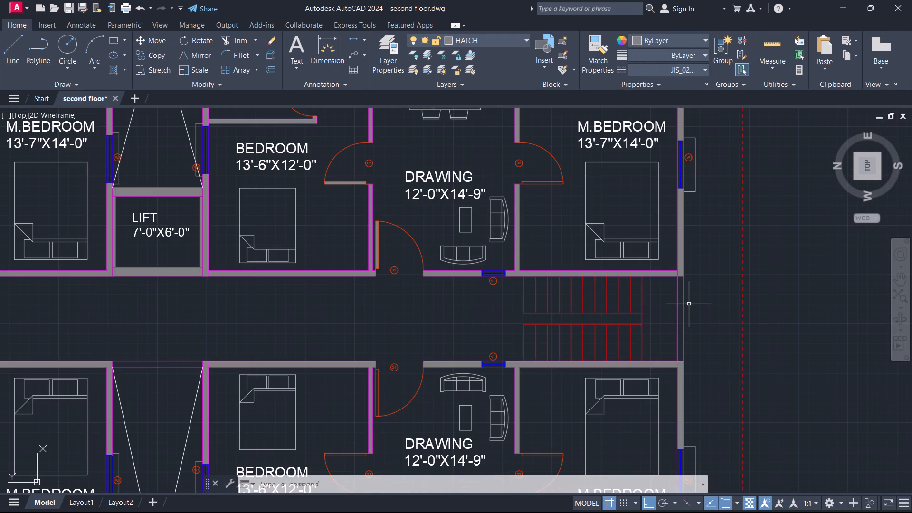
scroll(690, 298, down, 1)
scroll(739, 262, down, 1)
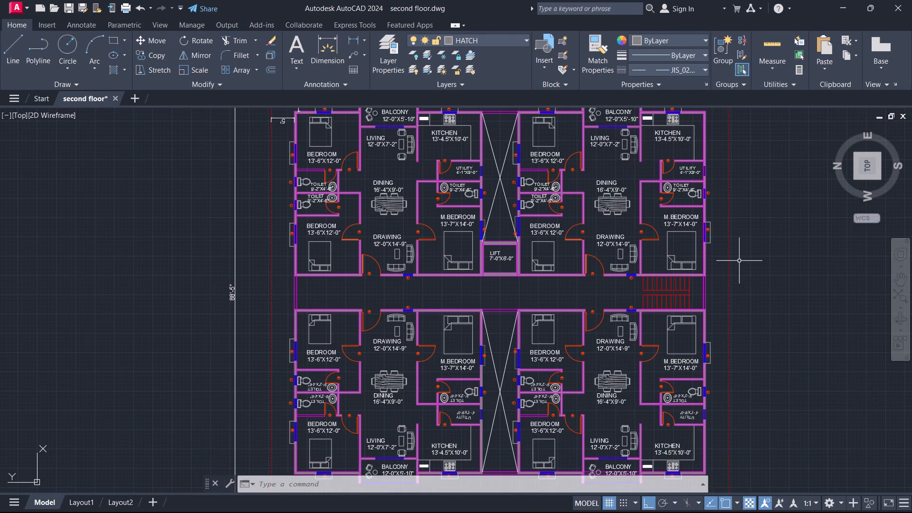
scroll(769, 241, down, 1)
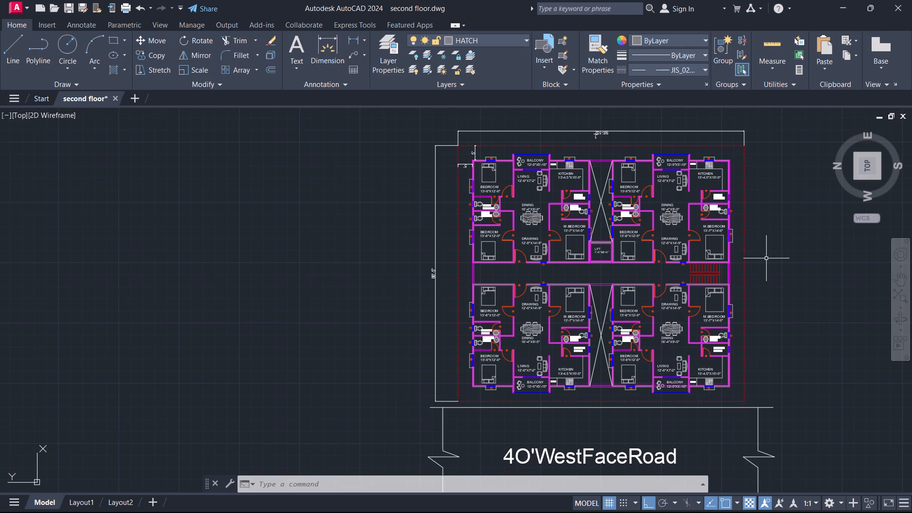
middle_drag(777, 284, 671, 282)
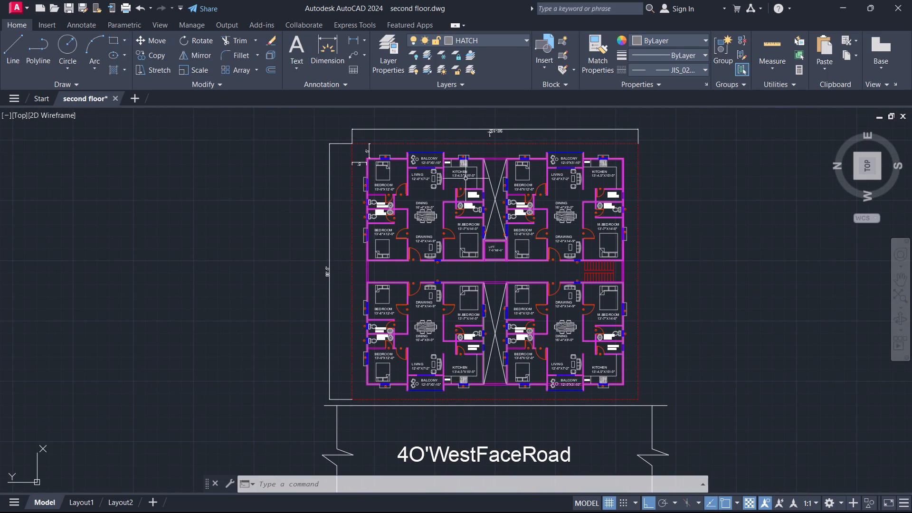
Examine the upper flats' kitchen, utility and toilet openings and the ventilator and window tags around the shaft and lift.
scroll(468, 184, up, 1)
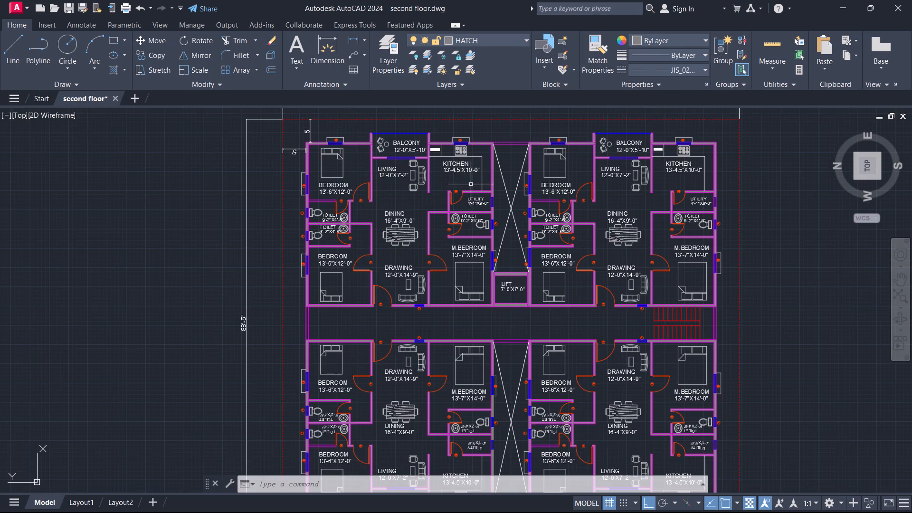
scroll(457, 196, up, 1)
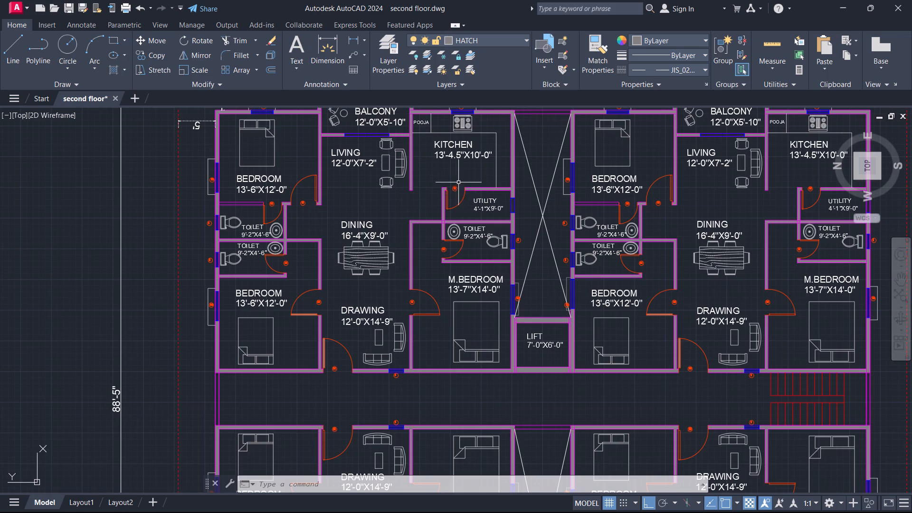
scroll(454, 185, up, 2)
scroll(463, 187, down, 1)
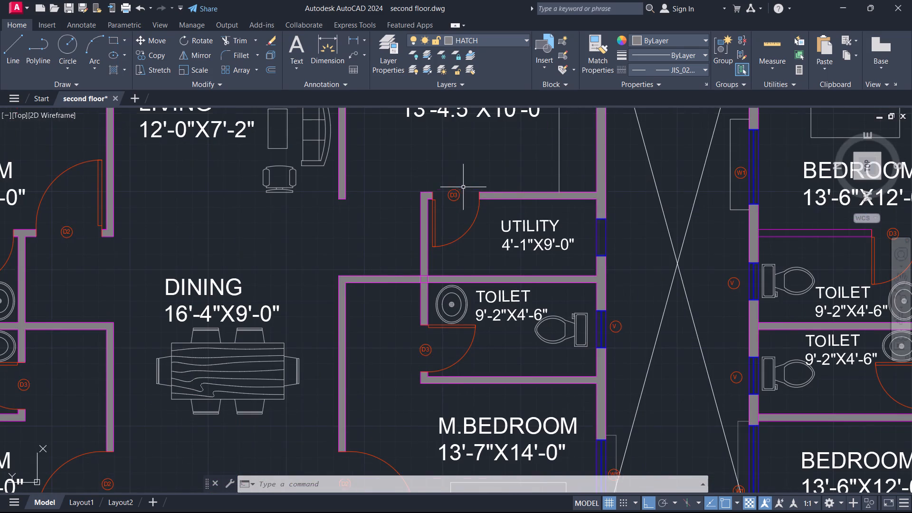
scroll(464, 186, down, 2)
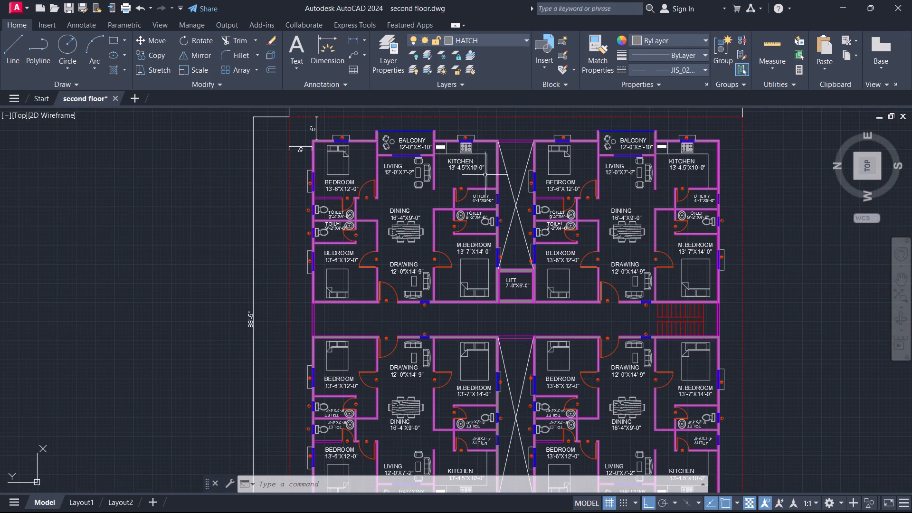
scroll(531, 210, up, 1)
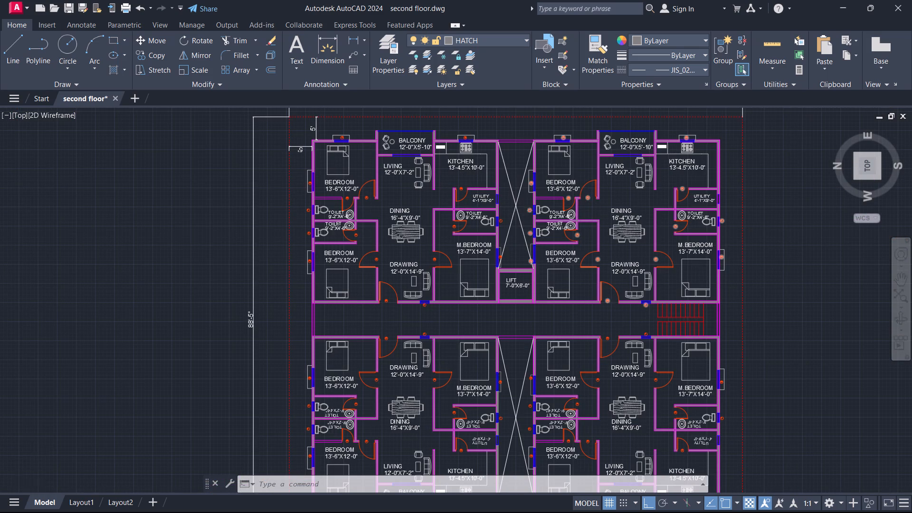
scroll(531, 210, up, 1)
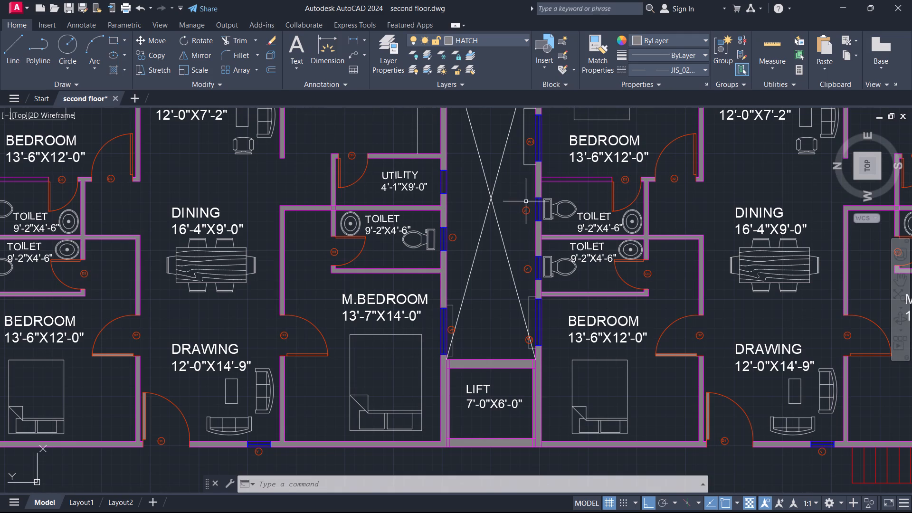
scroll(529, 212, down, 2)
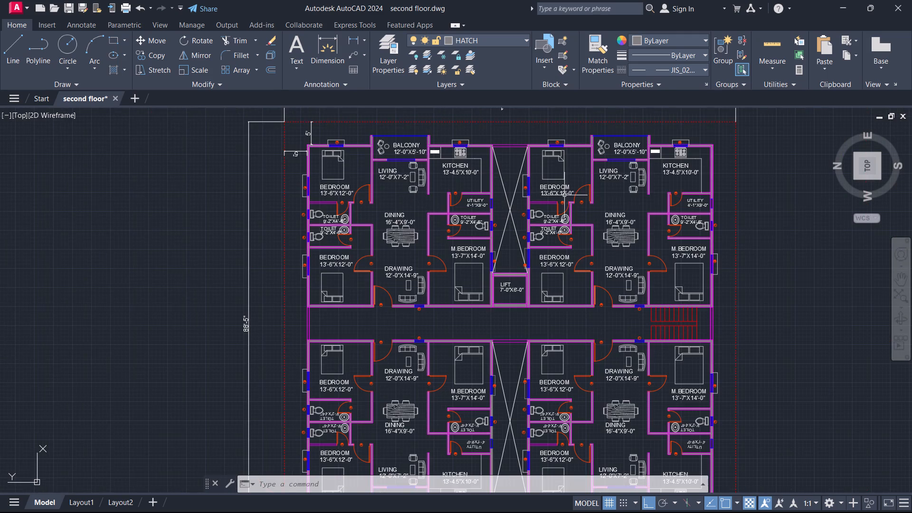
Examine the upper flats from the balconies to the staircase, including the dashed boundary, setback and overall dimensions.
middle_drag(799, 241, 674, 309)
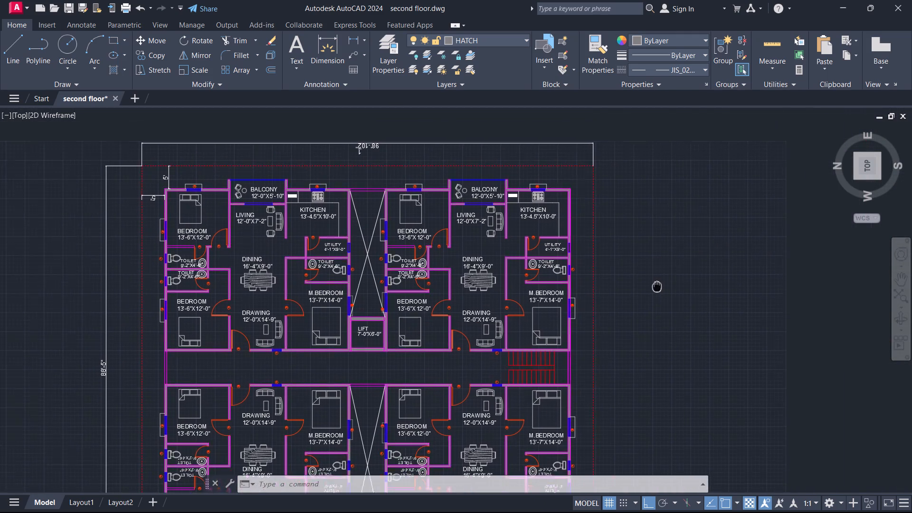
middle_drag(674, 309, 732, 290)
middle_drag(677, 324, 699, 269)
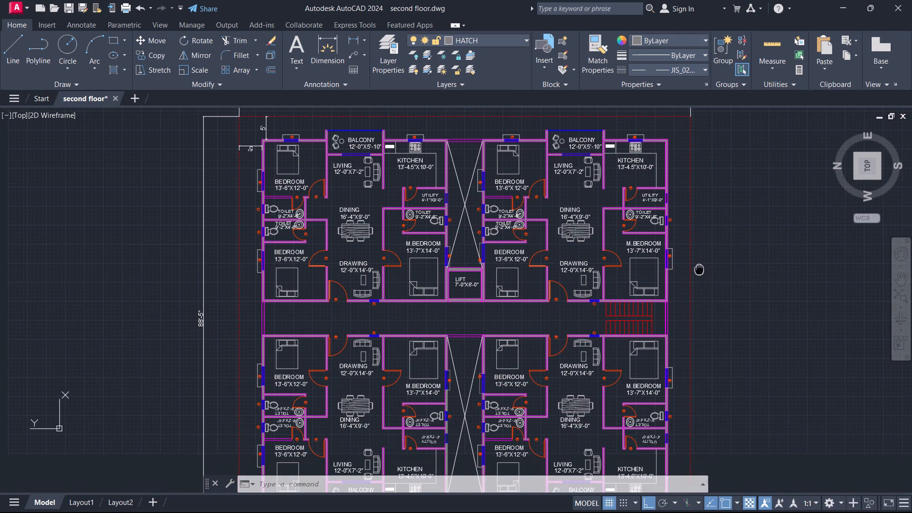
middle_drag(699, 269, 700, 269)
scroll(603, 192, up, 1)
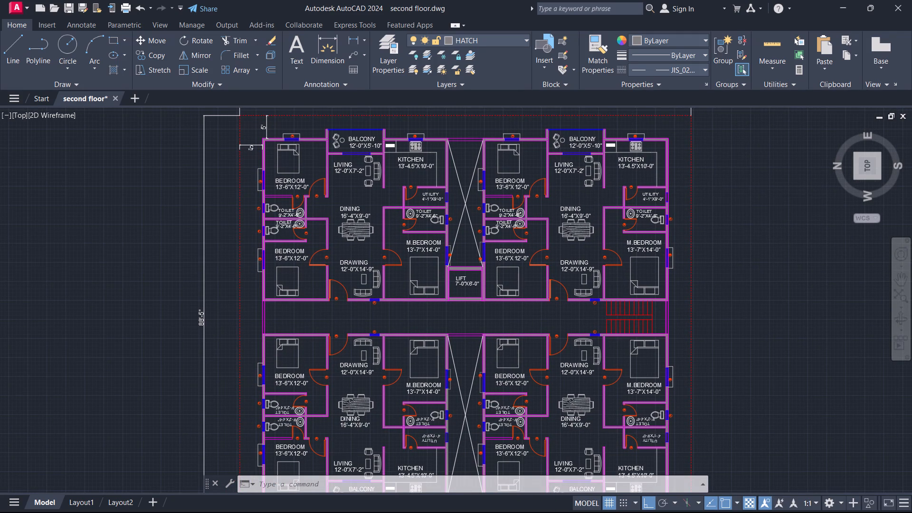
scroll(588, 198, up, 1)
scroll(588, 198, down, 1)
middle_drag(574, 206, 570, 212)
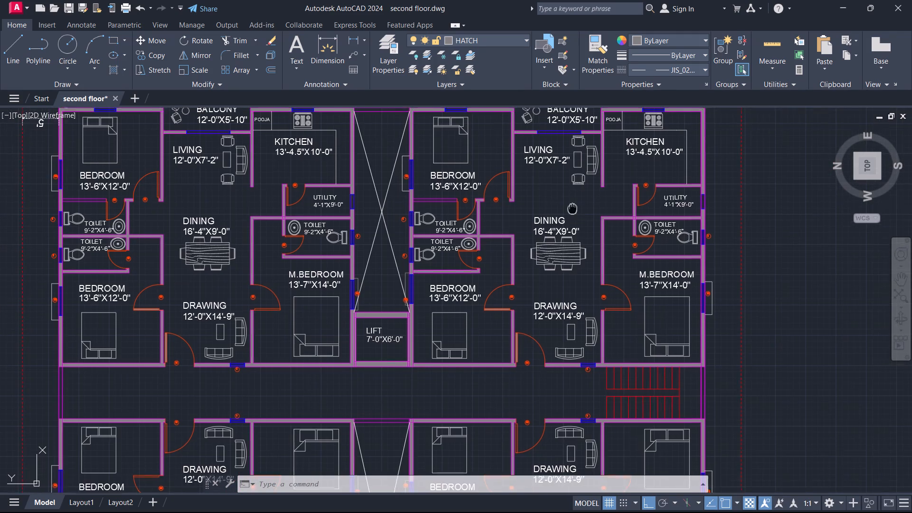
middle_drag(570, 212, 535, 270)
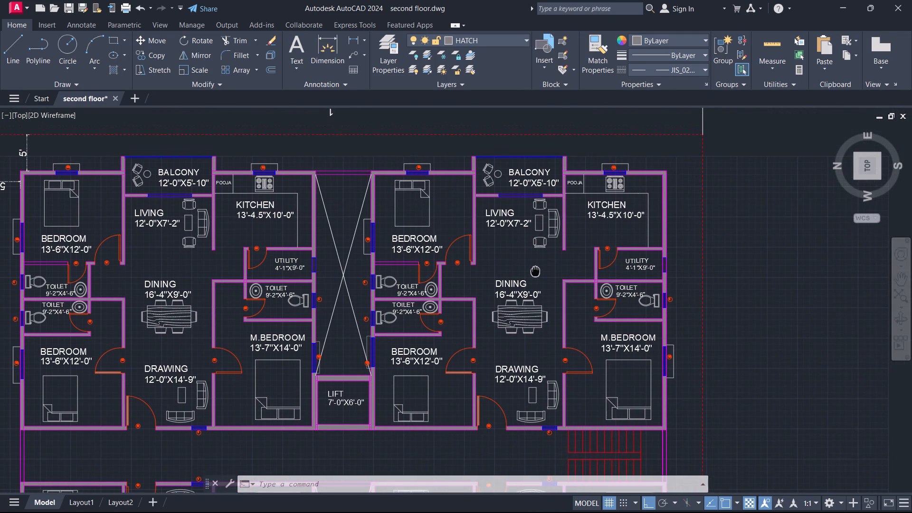
middle_drag(535, 270, 540, 281)
middle_drag(540, 281, 542, 279)
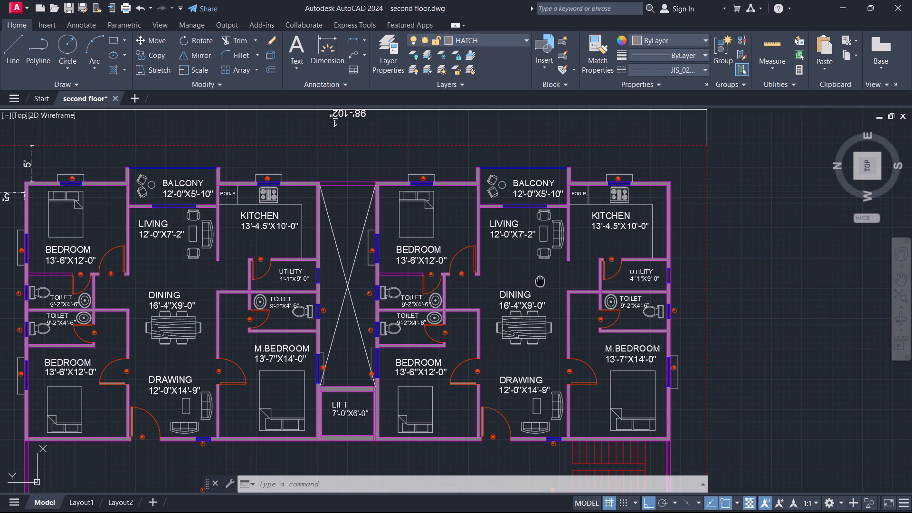
middle_drag(542, 279, 579, 252)
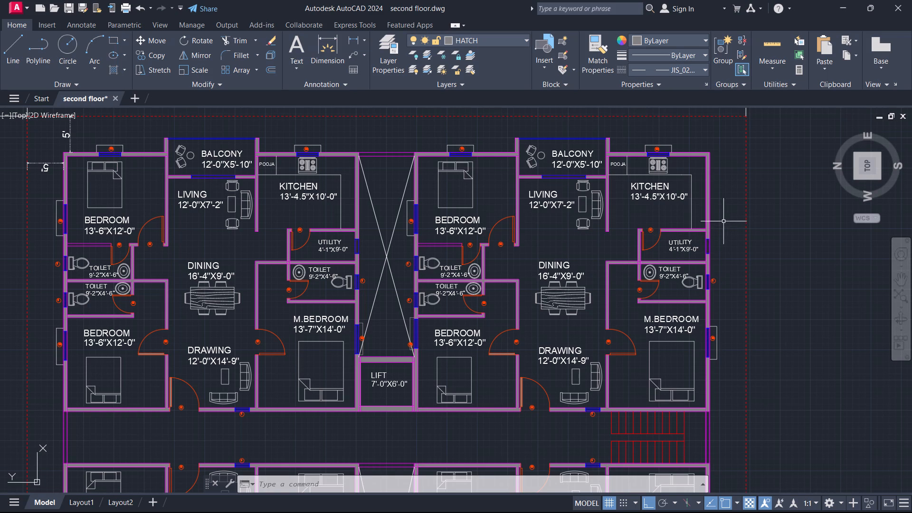
Examine the whole floor plan from the overall dimensions to the lower flats, including the corridor, shafts, boundary and road label.
scroll(788, 230, down, 1)
middle_drag(788, 230, 793, 213)
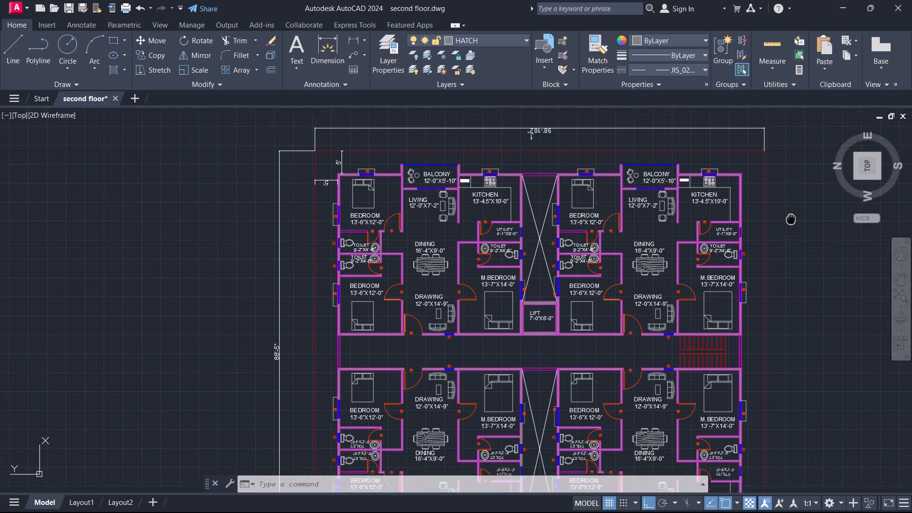
middle_drag(793, 213, 801, 161)
middle_drag(794, 311, 742, 292)
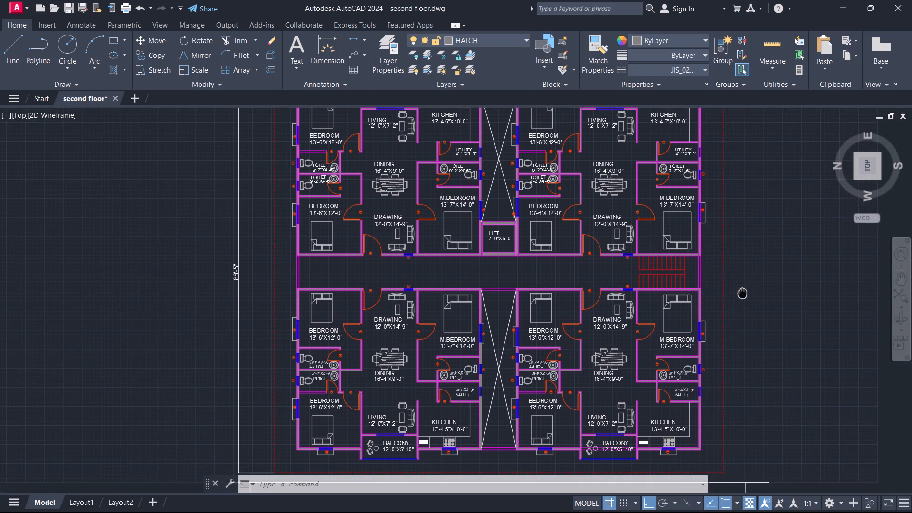
middle_drag(742, 292, 750, 246)
middle_drag(795, 361, 794, 359)
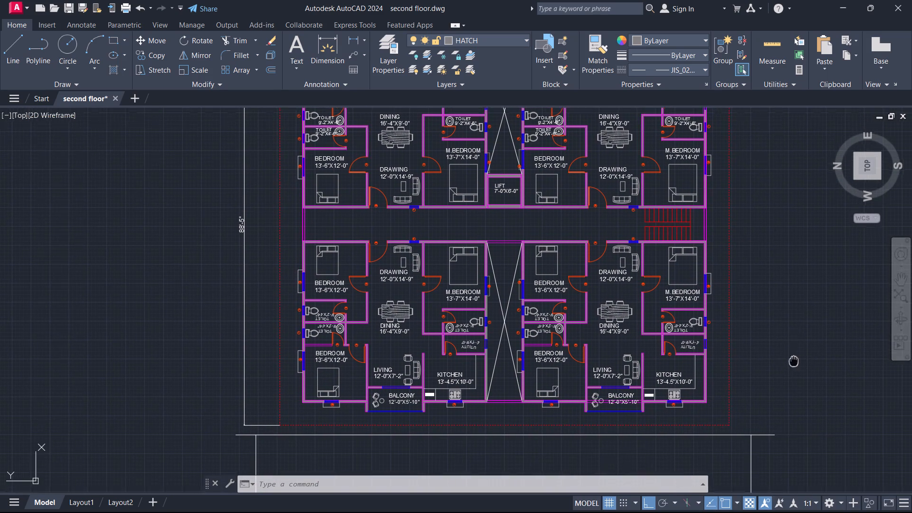
middle_drag(794, 359, 779, 308)
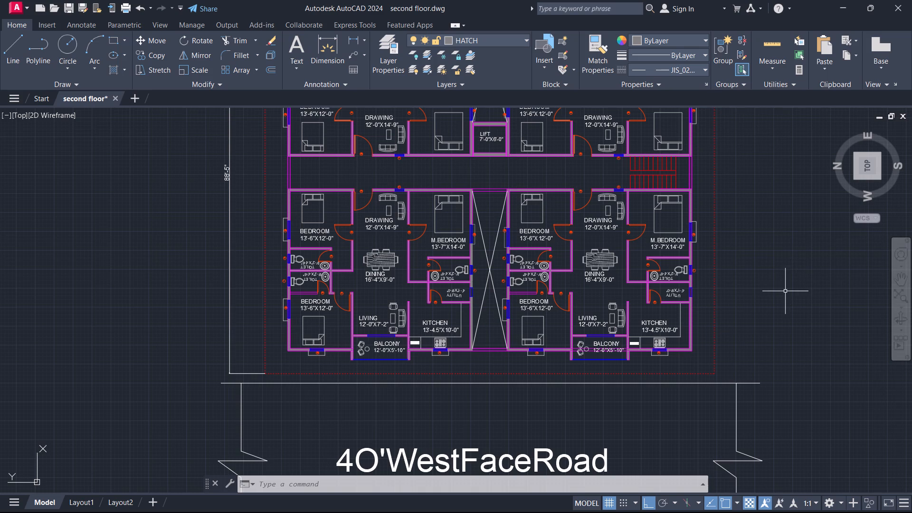
middle_drag(785, 292, 768, 332)
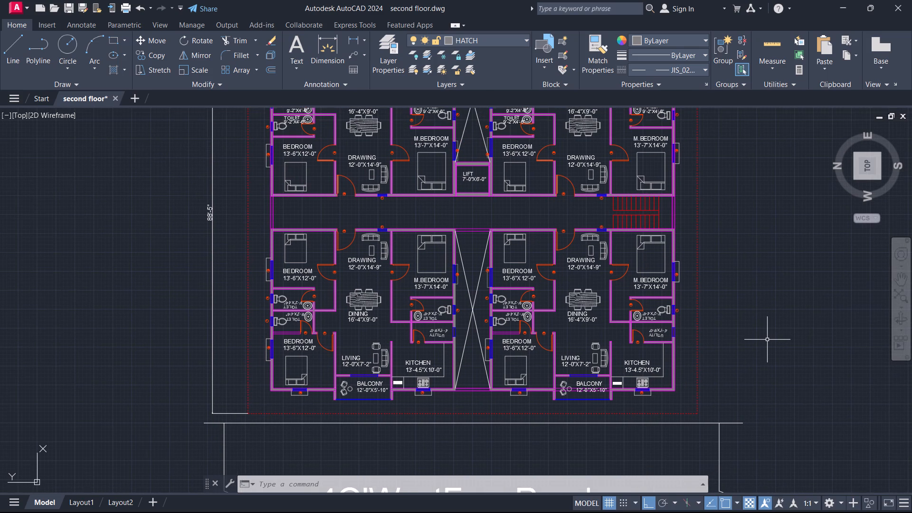
middle_drag(778, 256, 722, 287)
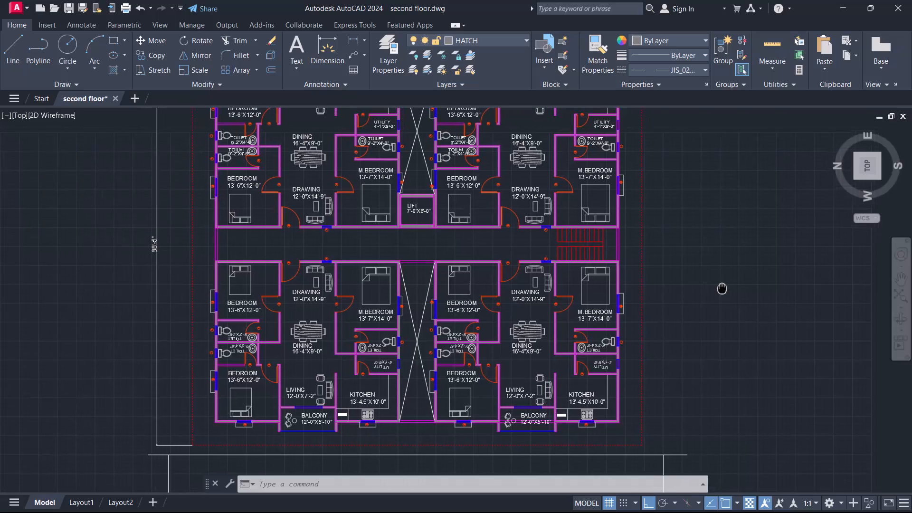
middle_drag(722, 287, 720, 287)
middle_drag(737, 275, 751, 282)
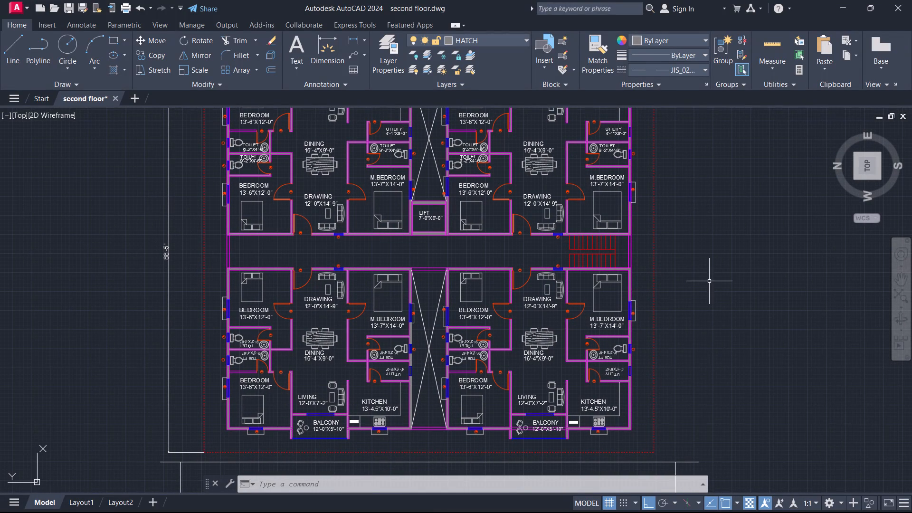
middle_drag(713, 279, 726, 258)
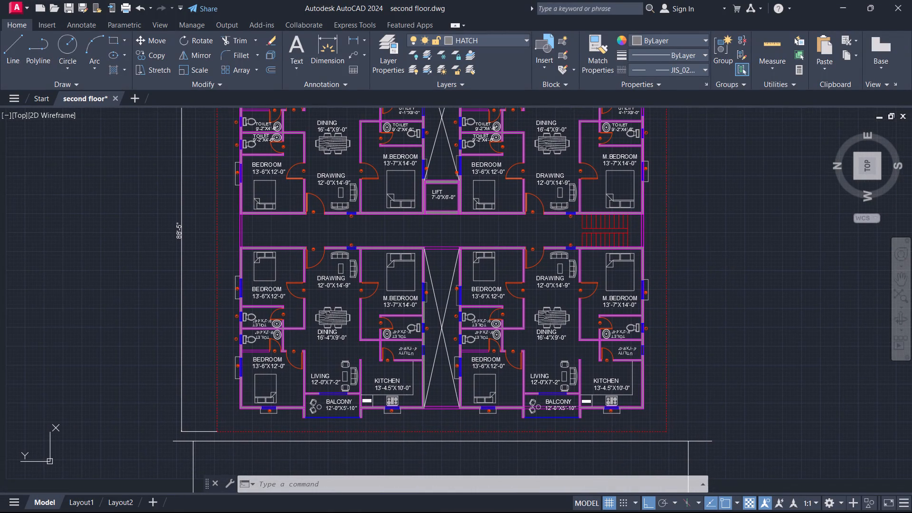
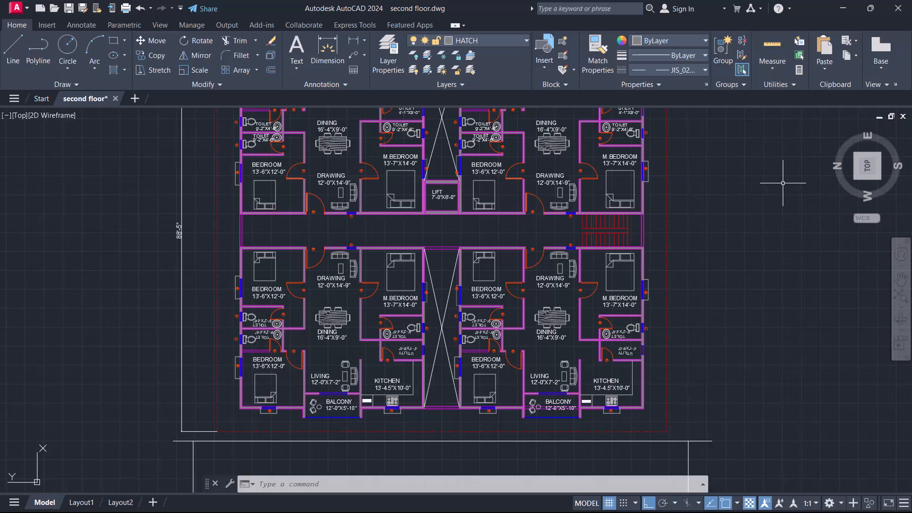
Examine the upper flats' dining, toilet and bedroom walls and door tags, and the whole plan with its road label.
scroll(769, 166, down, 1)
middle_drag(769, 167, 691, 282)
scroll(561, 257, up, 1)
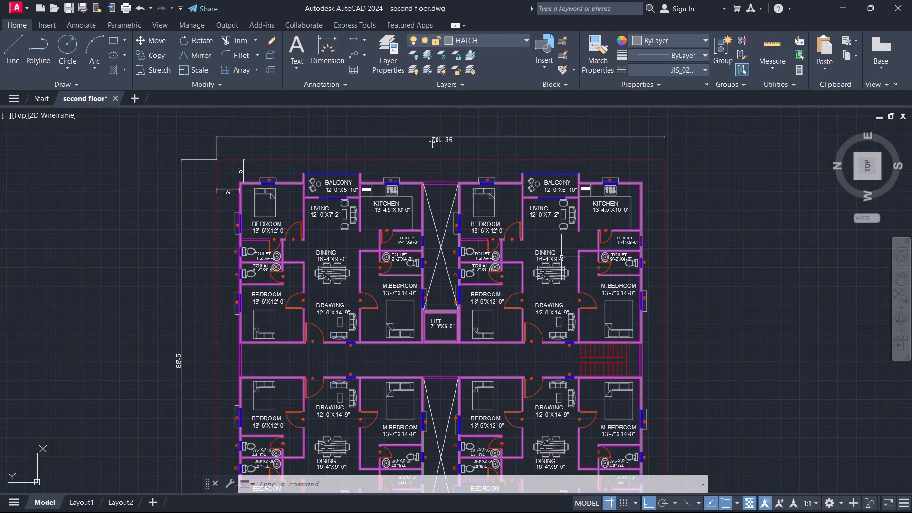
scroll(561, 257, up, 3)
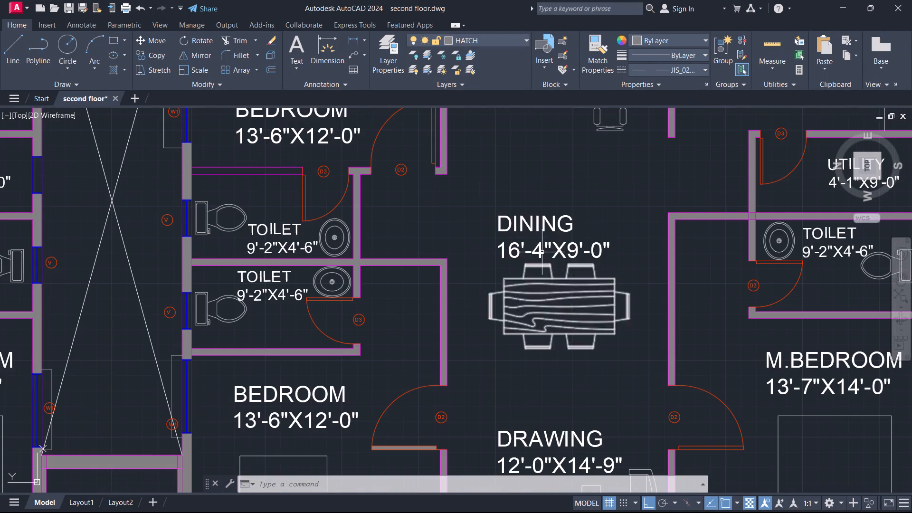
scroll(568, 210, down, 4)
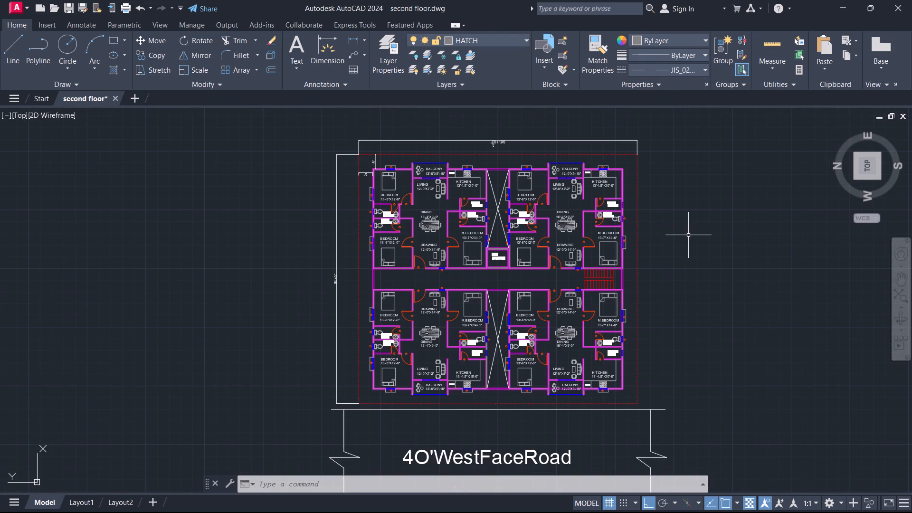
middle_drag(689, 236, 684, 222)
scroll(684, 222, down, 1)
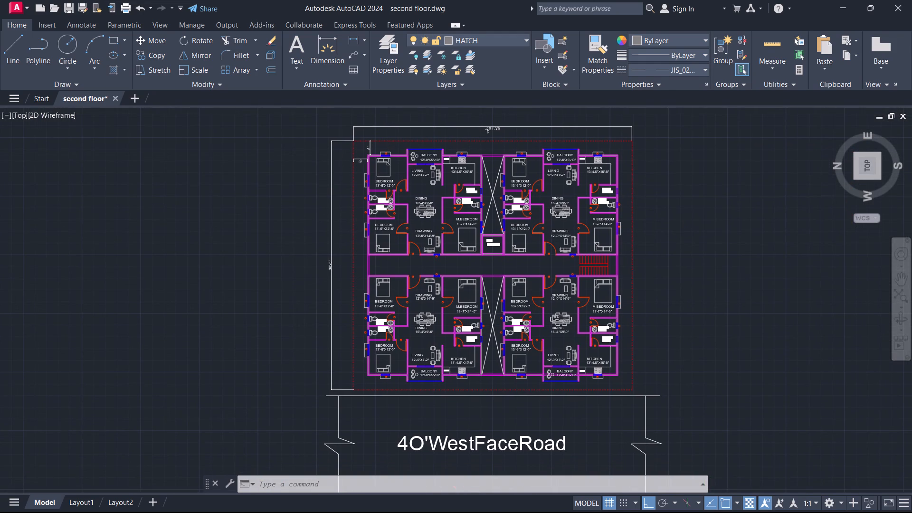
middle_drag(679, 237, 579, 250)
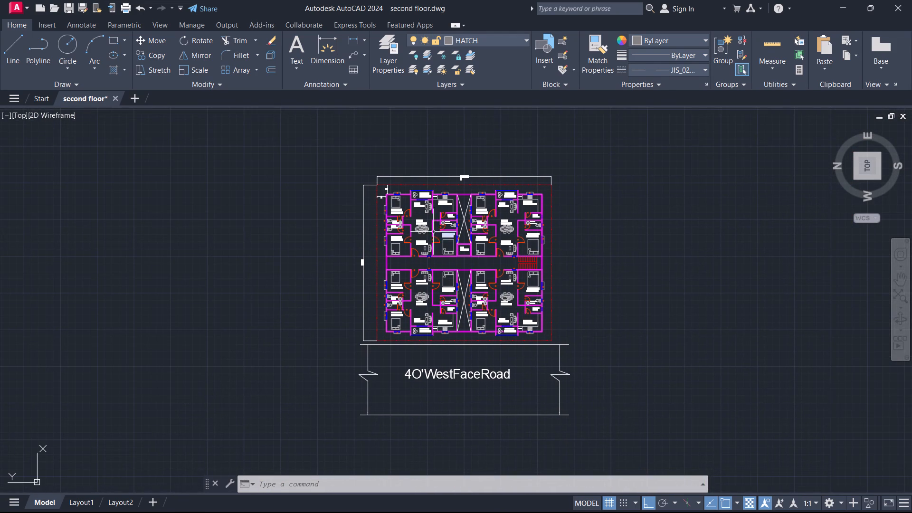
Examine the upper flats' bedroom, balcony, living, kitchen and utility areas, including the wall hatching, opening tags and setback dimensions.
scroll(392, 171, up, 1)
scroll(431, 221, up, 2)
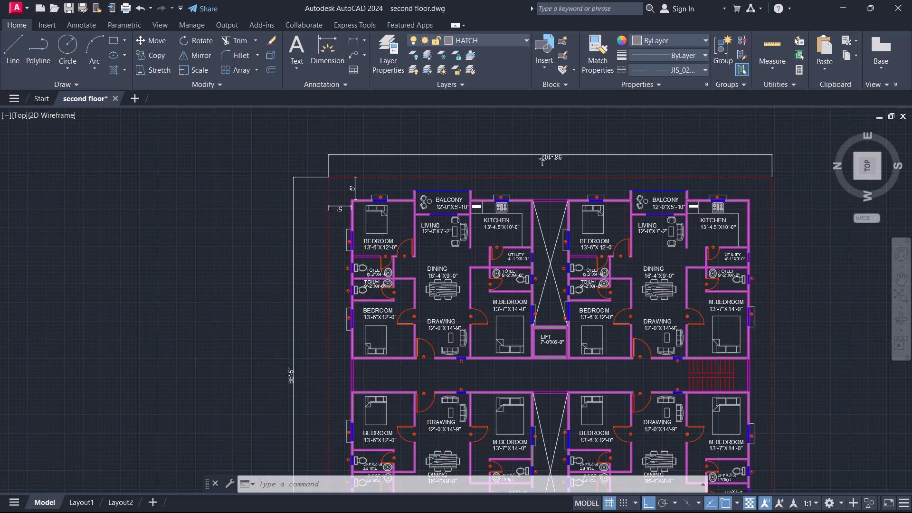
scroll(441, 220, up, 2)
scroll(449, 248, down, 1)
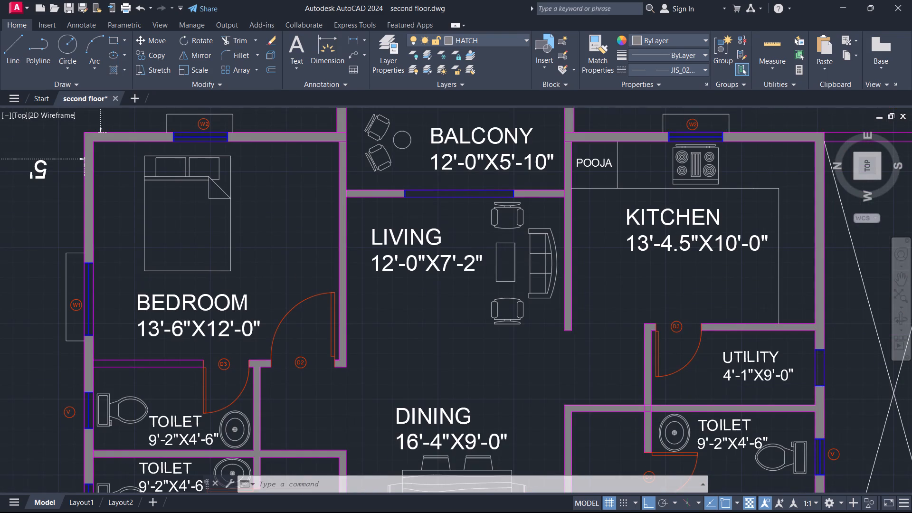
scroll(449, 248, down, 2)
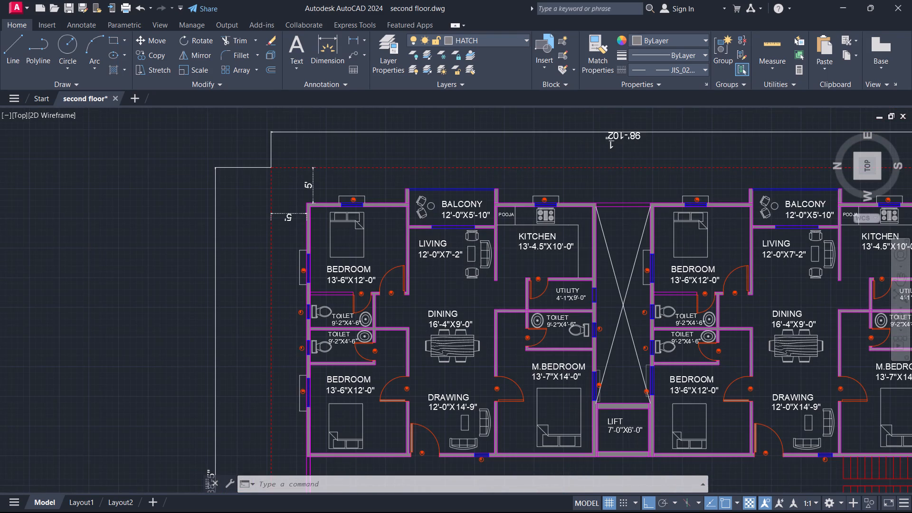
middle_drag(458, 284, 332, 228)
middle_drag(762, 332, 781, 306)
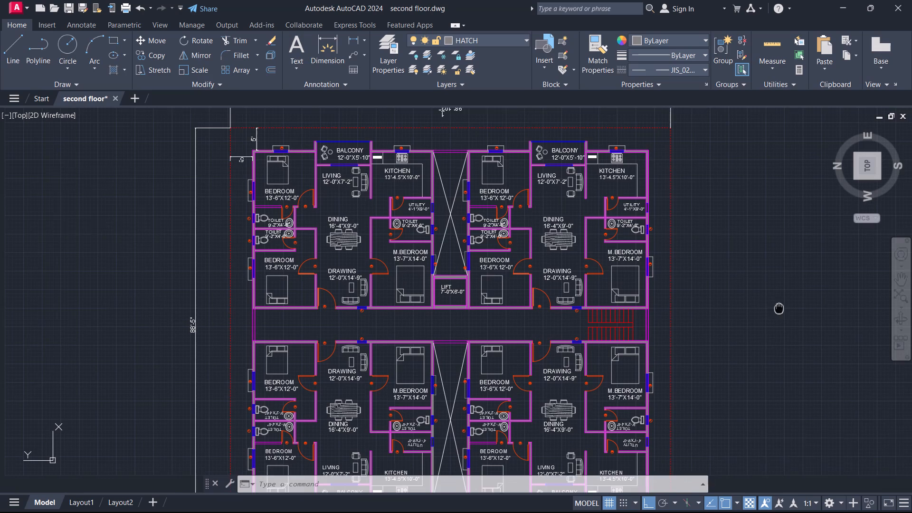
middle_drag(781, 306, 781, 305)
scroll(781, 304, down, 1)
middle_drag(780, 305, 709, 292)
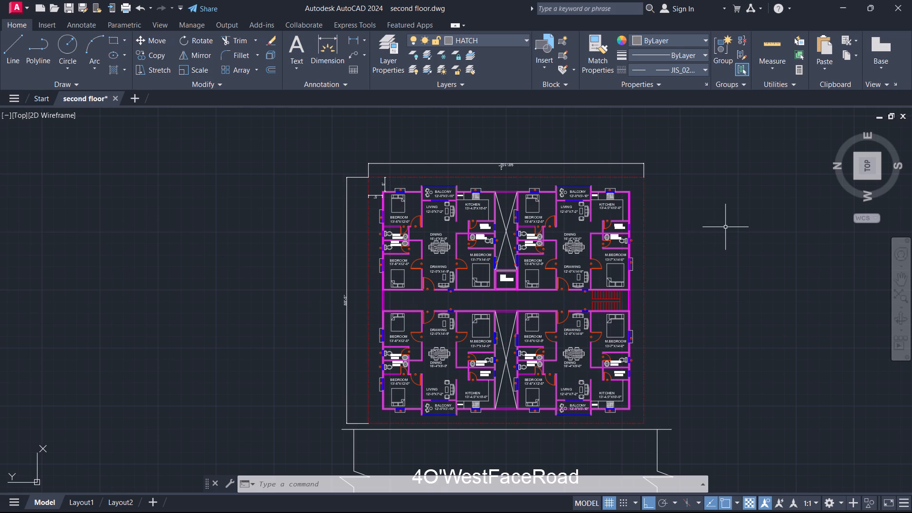
Examine the full floor plan again, covering the corridor, lift, shafts, staircase, lower flats, overall dimensions and dashed boundary.
middle_drag(725, 227, 627, 183)
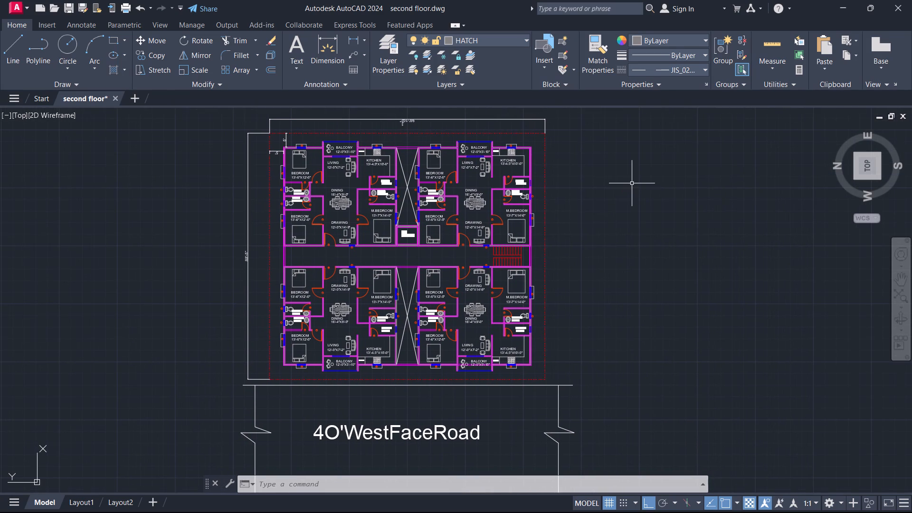
middle_drag(568, 209, 568, 255)
scroll(568, 209, down, 1)
scroll(460, 254, up, 1)
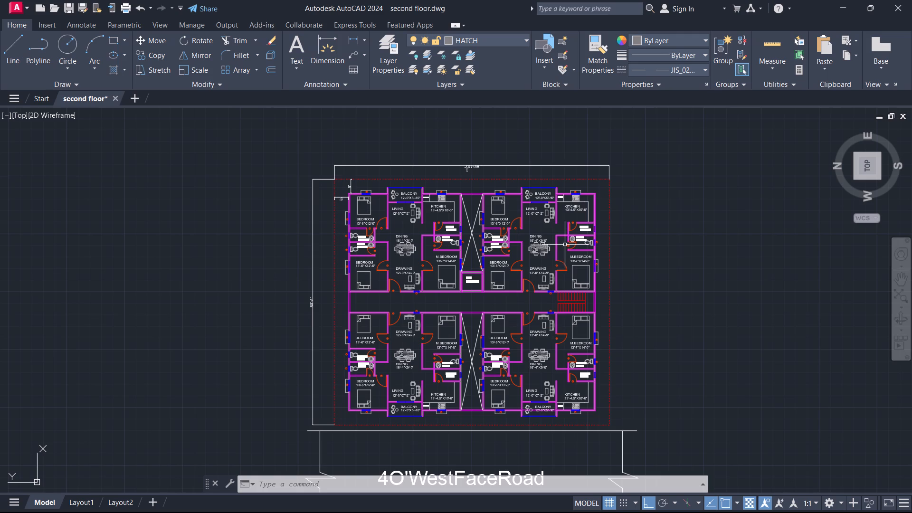
scroll(476, 264, up, 1)
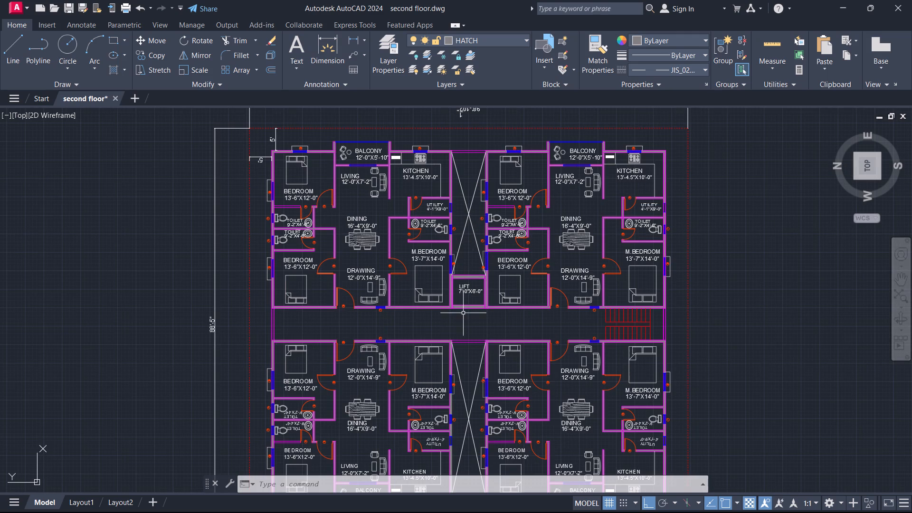
middle_drag(462, 315, 468, 258)
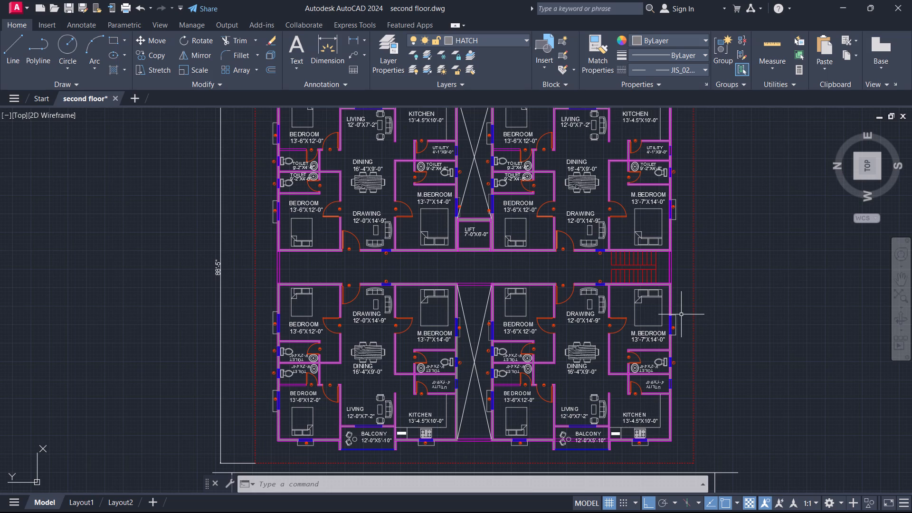
middle_drag(760, 277, 725, 380)
scroll(431, 144, up, 2)
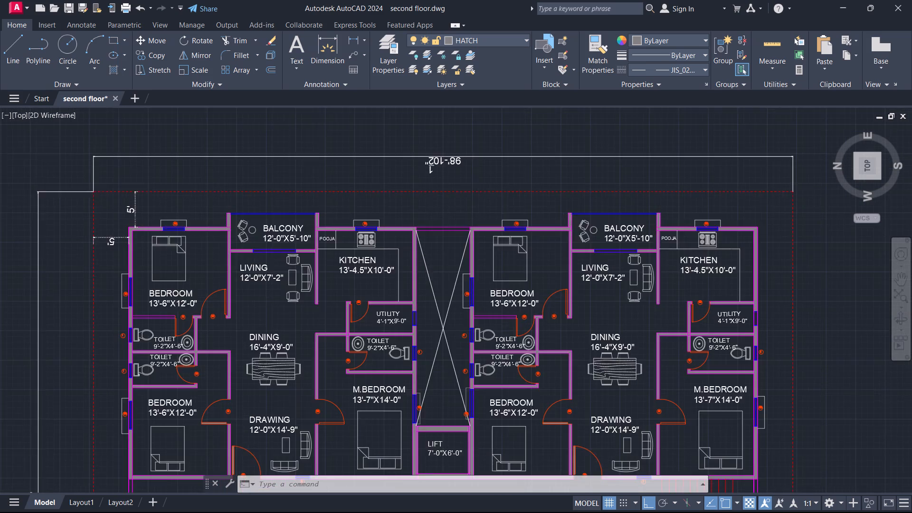
scroll(453, 142, down, 1)
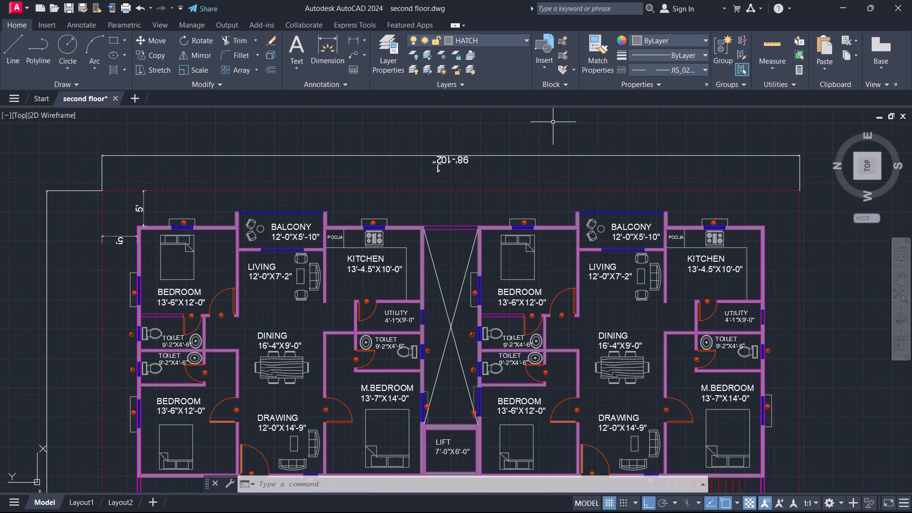
scroll(555, 122, down, 1)
scroll(504, 226, down, 1)
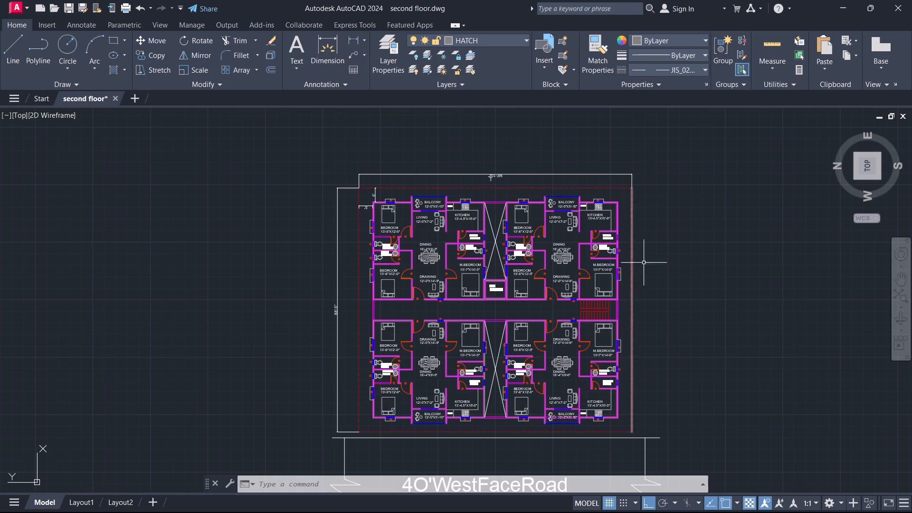
middle_drag(669, 275, 660, 259)
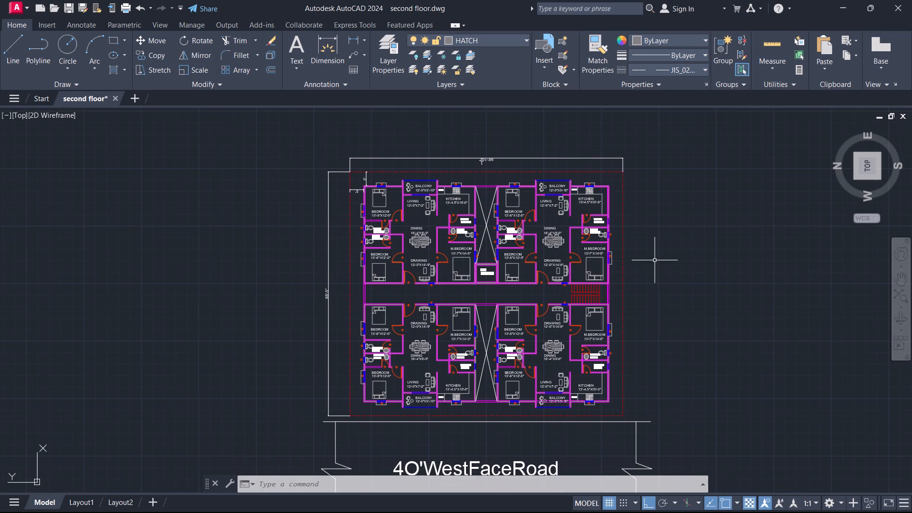
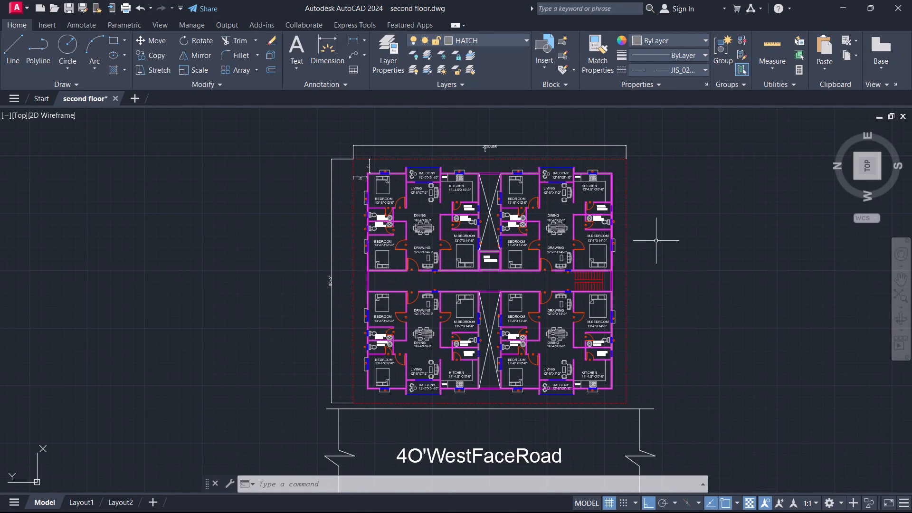
Examine the kitchen corner, the upper flats and the whole plan against the dashed boundary line.
scroll(616, 172, up, 5)
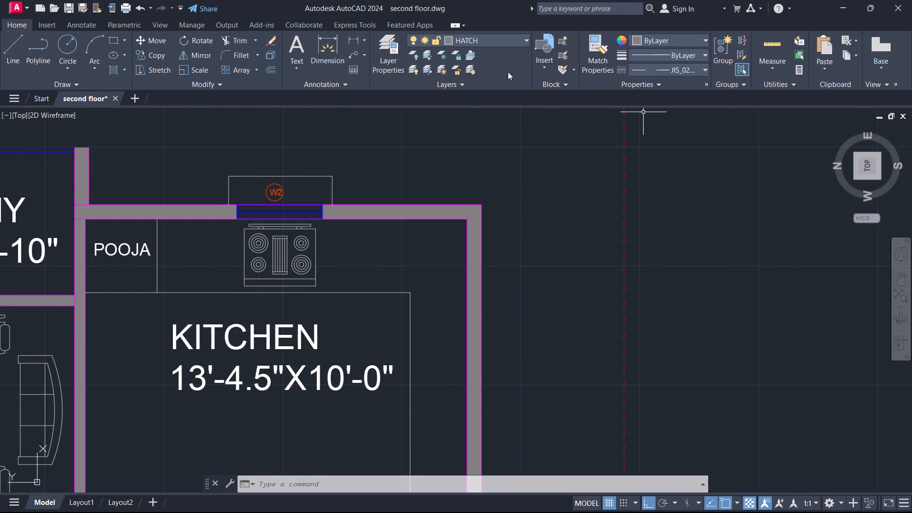
scroll(544, 170, down, 3)
scroll(692, 214, down, 1)
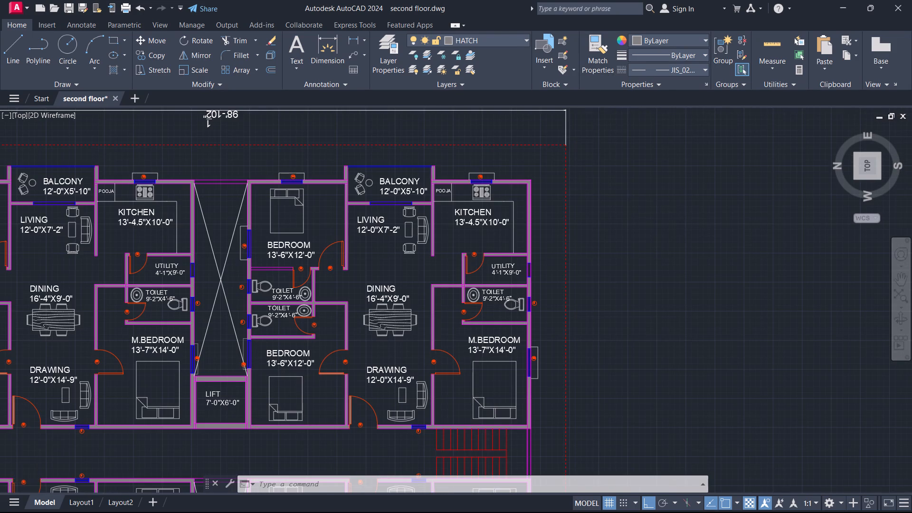
middle_drag(724, 319, 760, 286)
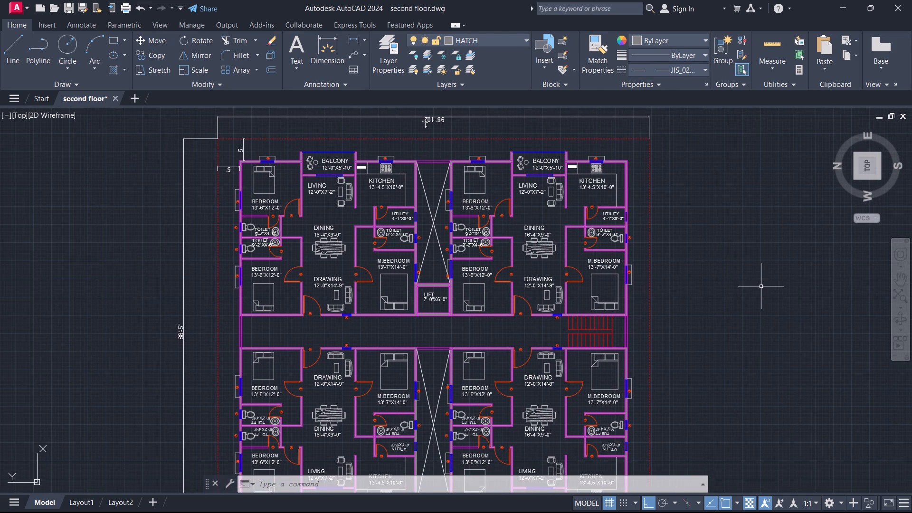
middle_click(763, 275)
scroll(763, 275, down, 1)
middle_drag(763, 282, 722, 266)
Load the ACAD_ISO04W100 long-dash dot linetype from acadiso.lin and make it the current linetype.
text(LT)
key(Return)
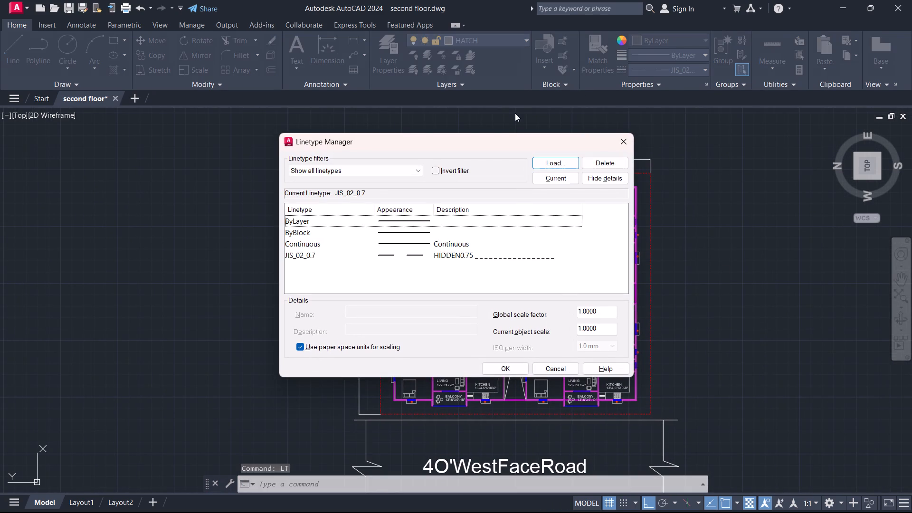
click(553, 167)
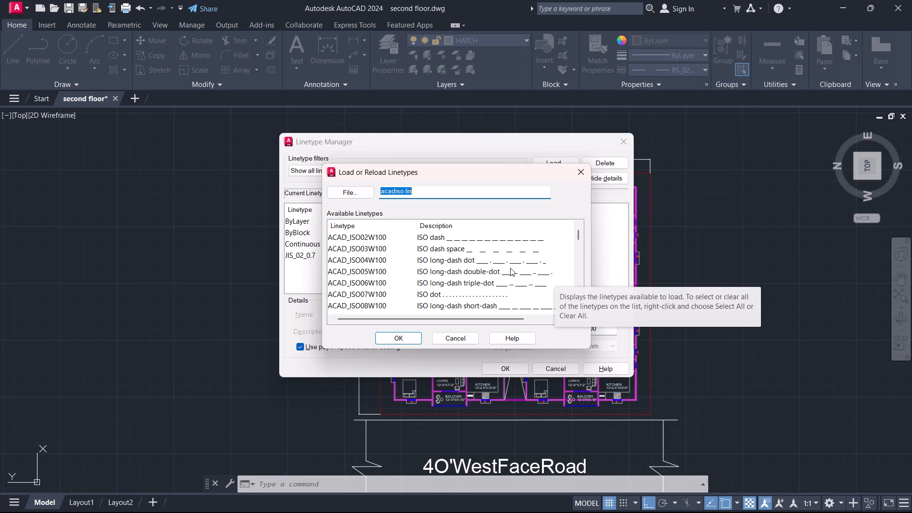
click(463, 261)
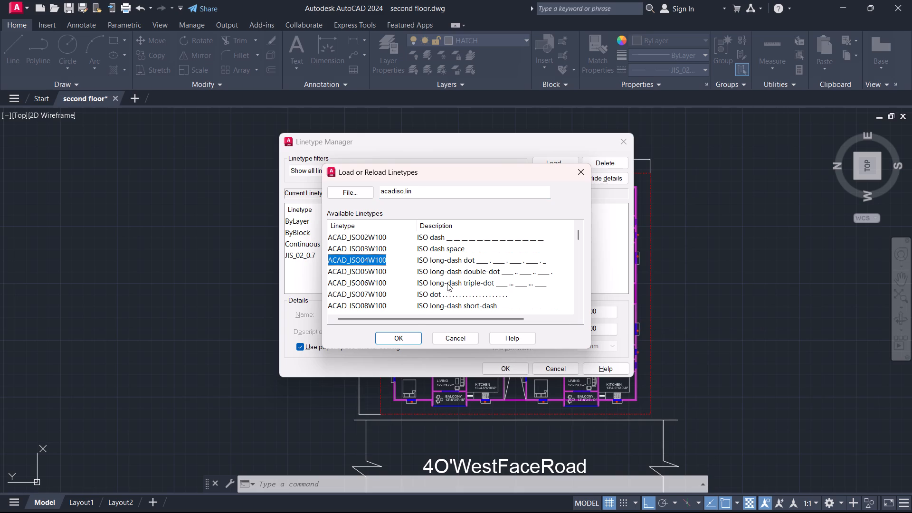
click(400, 337)
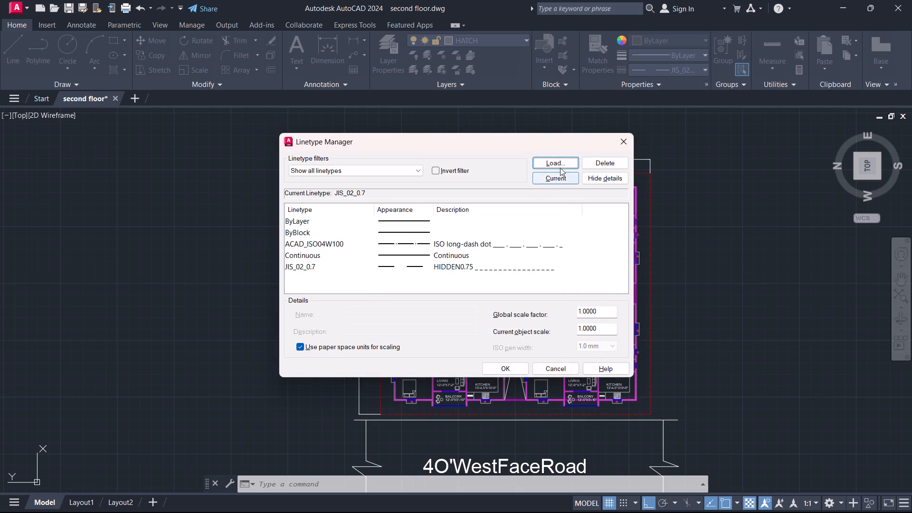
click(551, 179)
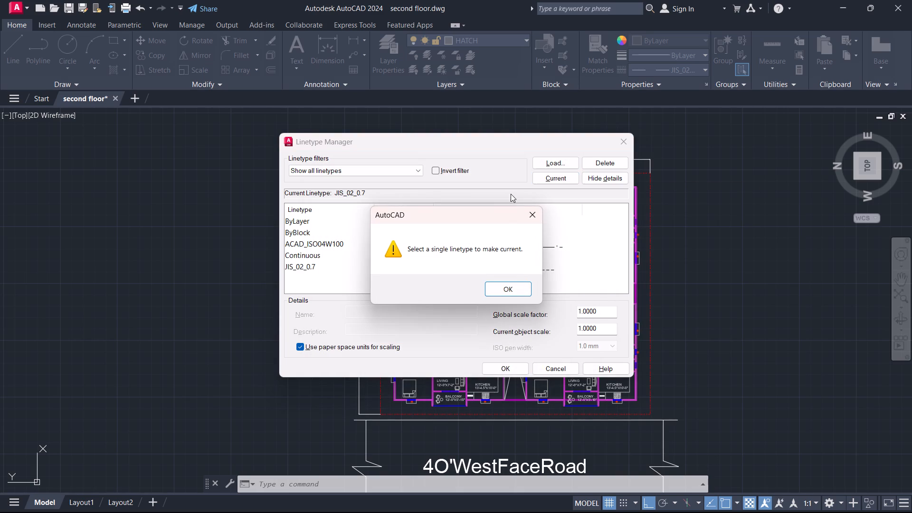
click(509, 289)
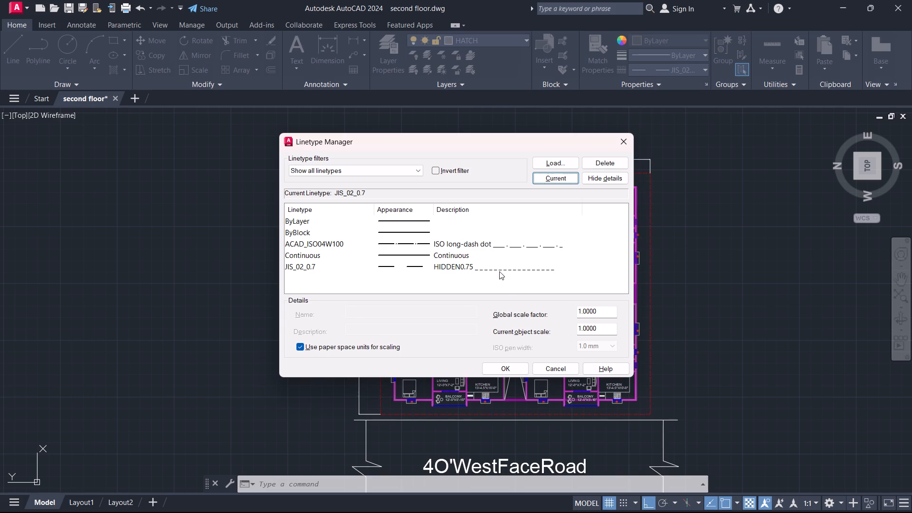
click(463, 246)
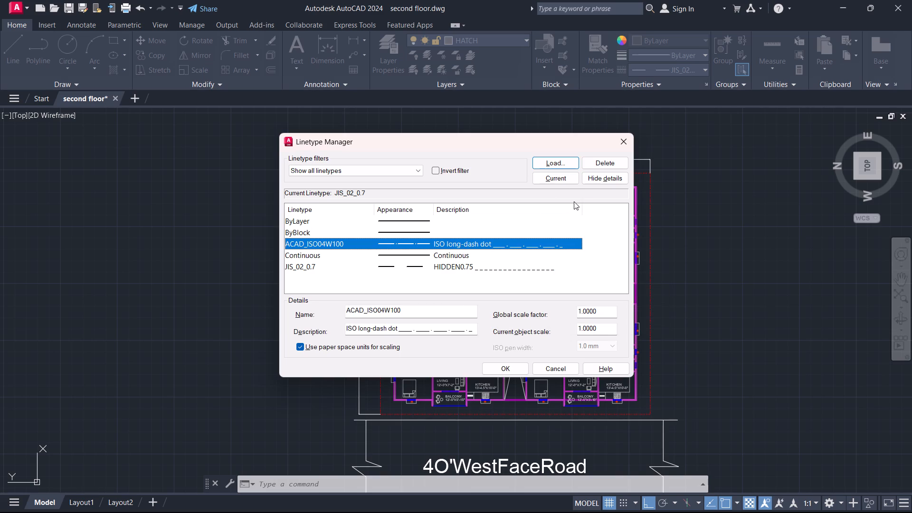
click(551, 178)
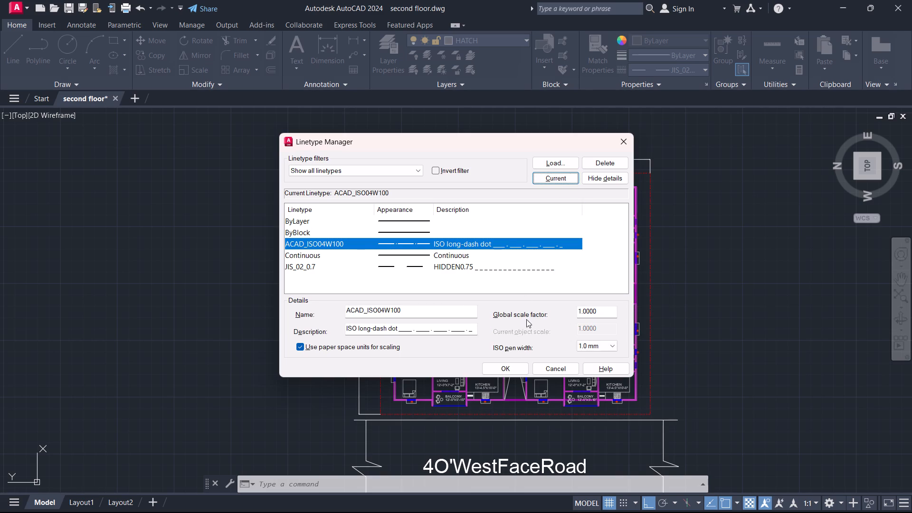
click(515, 364)
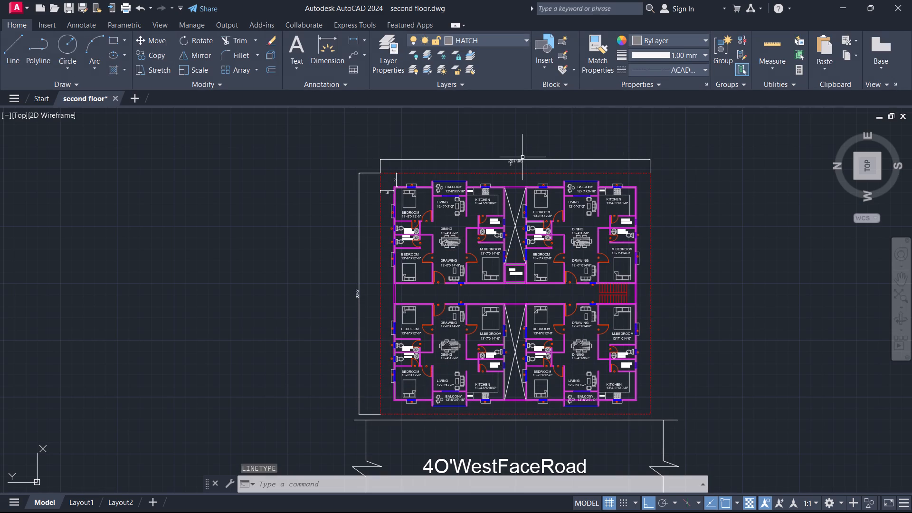
Change the linetype of the four red boundary lines around the plan to ACAD_ISO04W100.
click(436, 173)
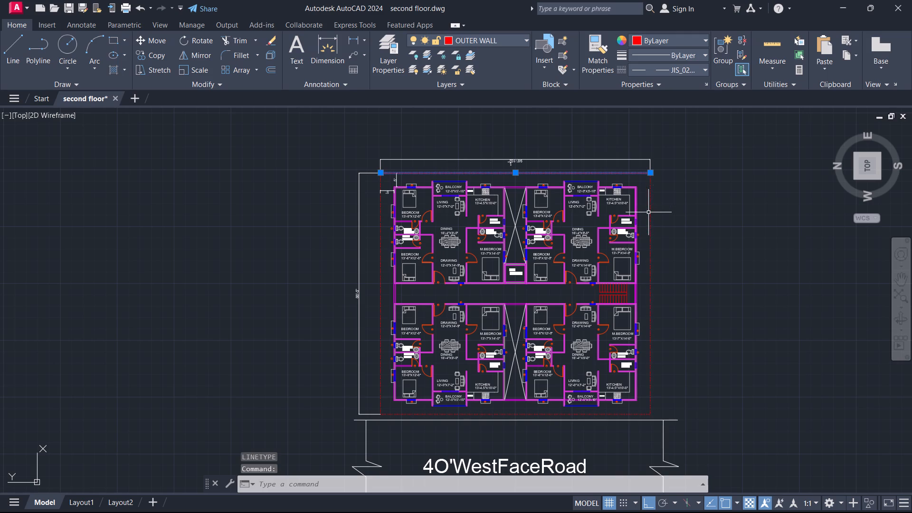
click(650, 212)
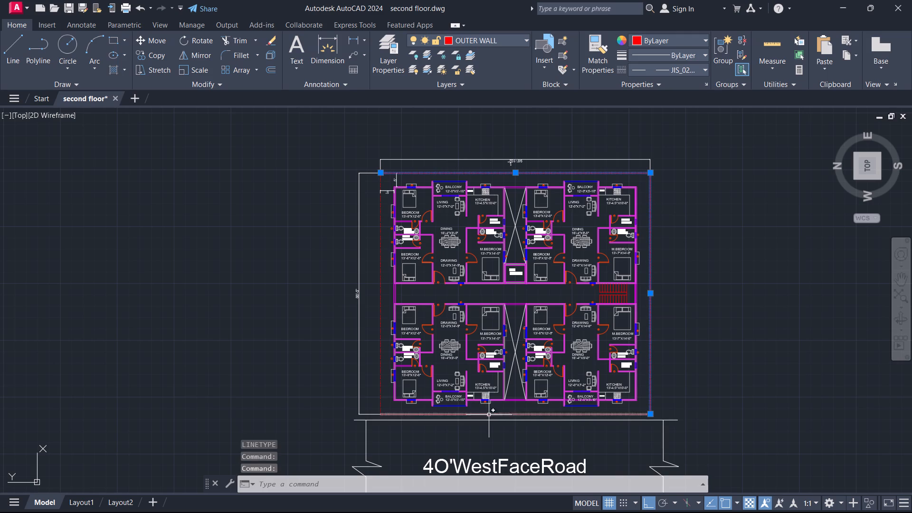
click(491, 413)
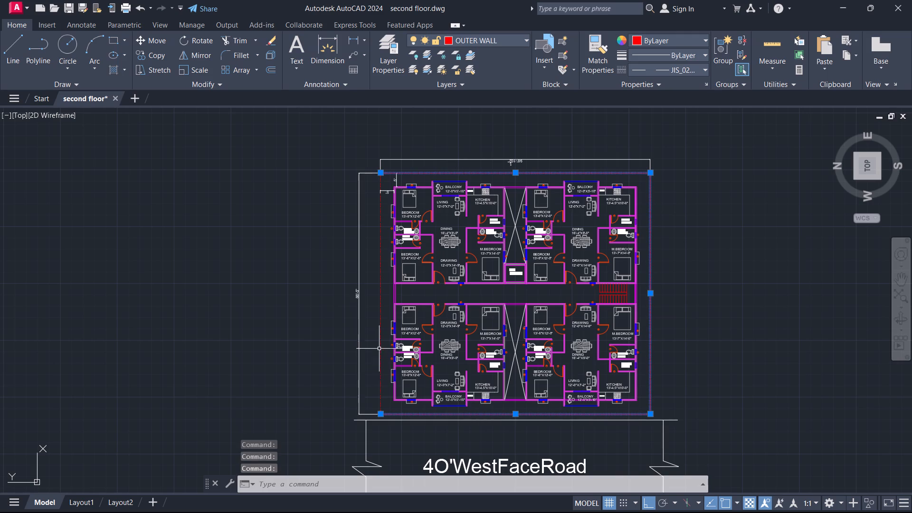
click(380, 347)
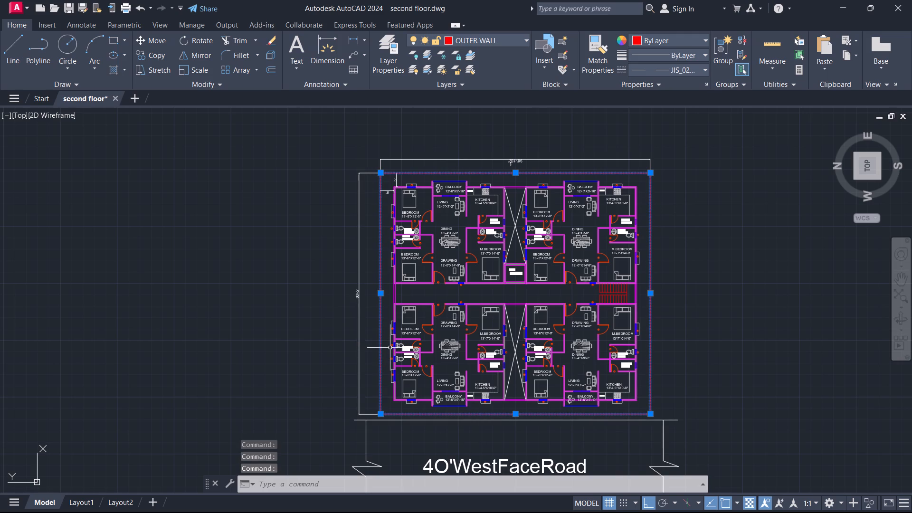
key(ctrl+1)
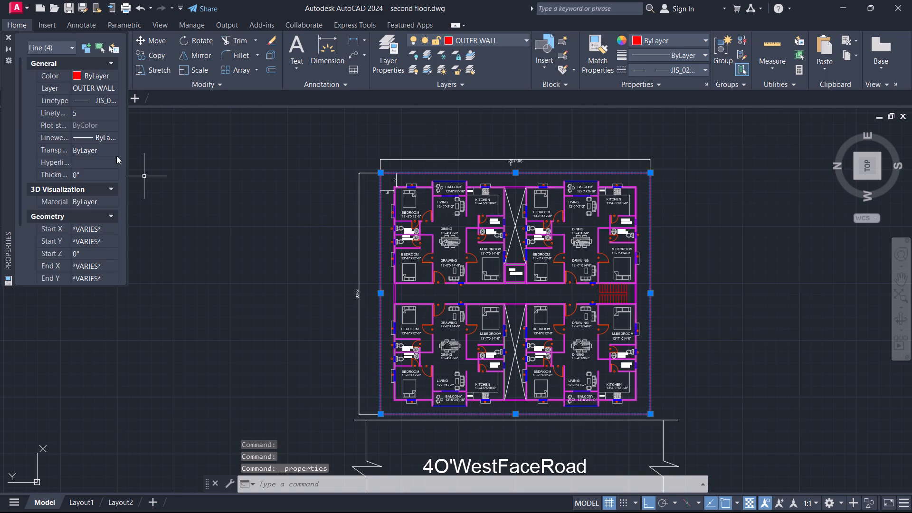
click(101, 99)
click(111, 98)
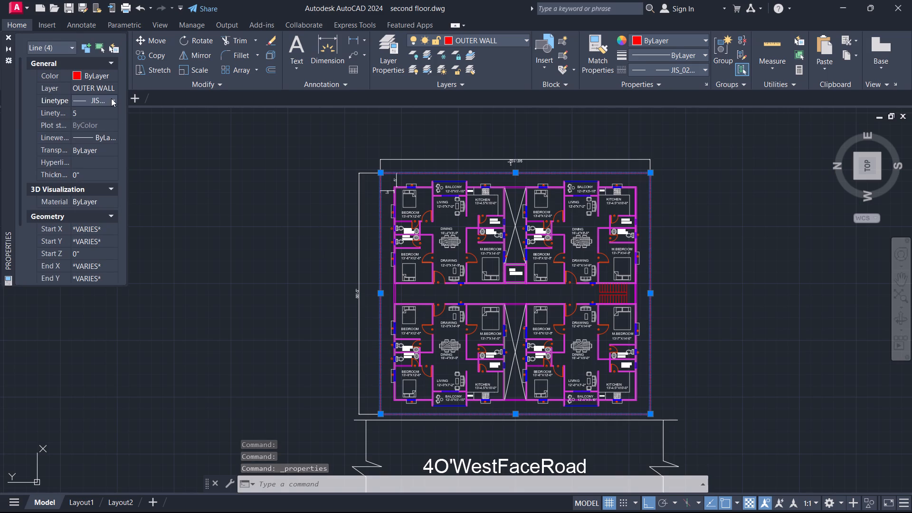
click(102, 134)
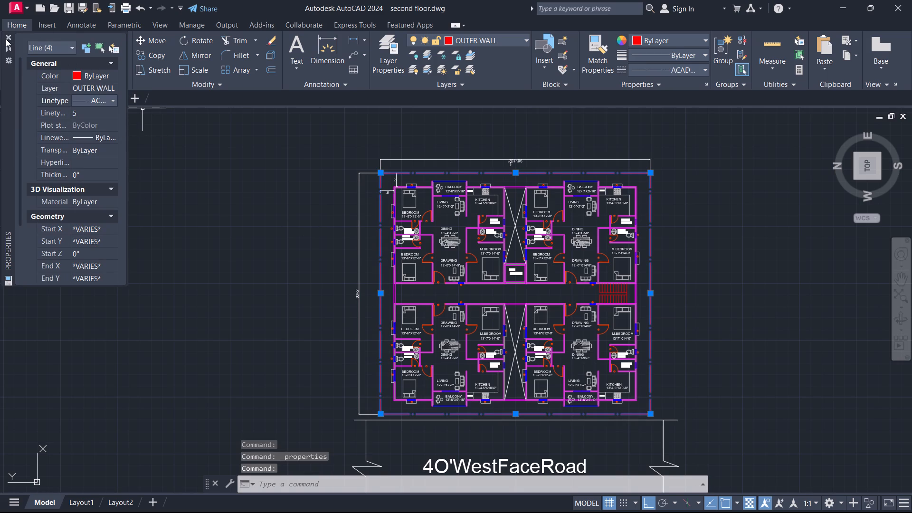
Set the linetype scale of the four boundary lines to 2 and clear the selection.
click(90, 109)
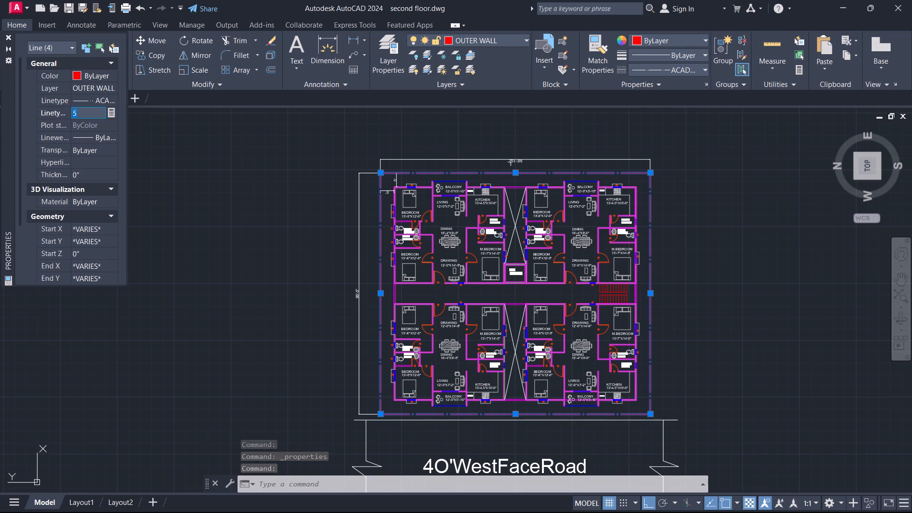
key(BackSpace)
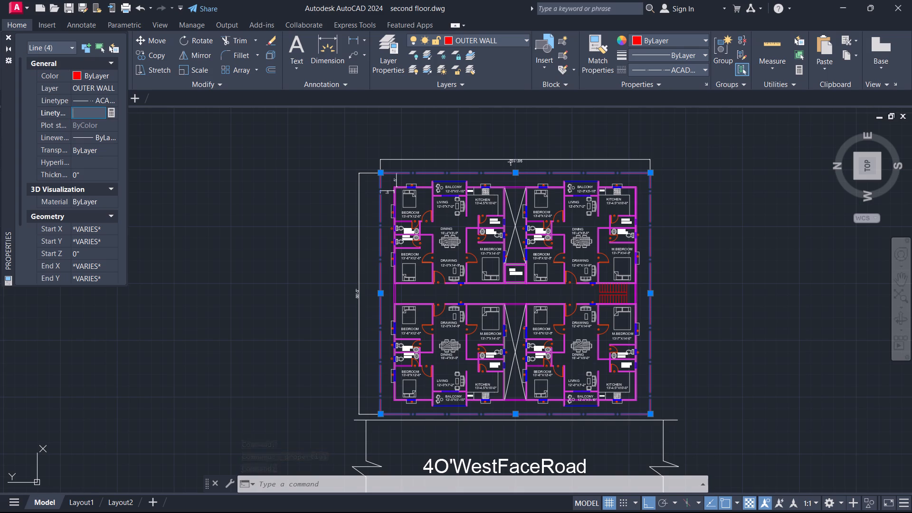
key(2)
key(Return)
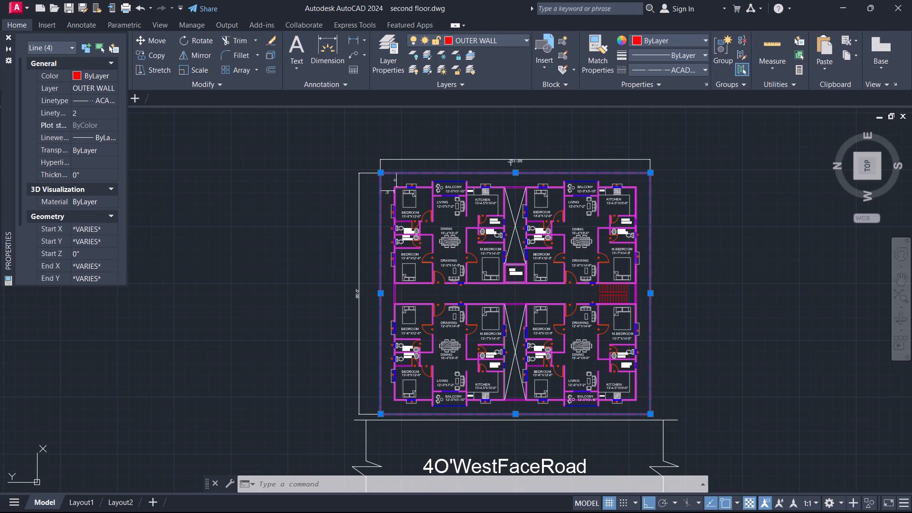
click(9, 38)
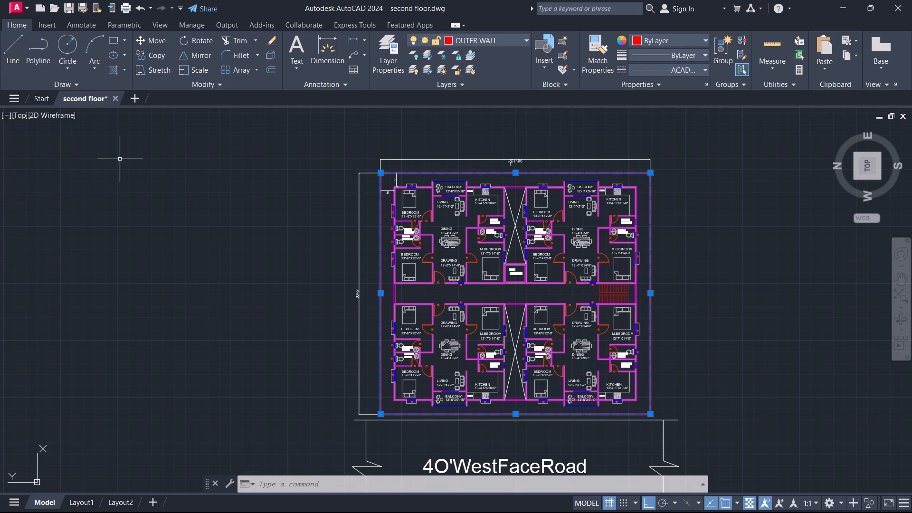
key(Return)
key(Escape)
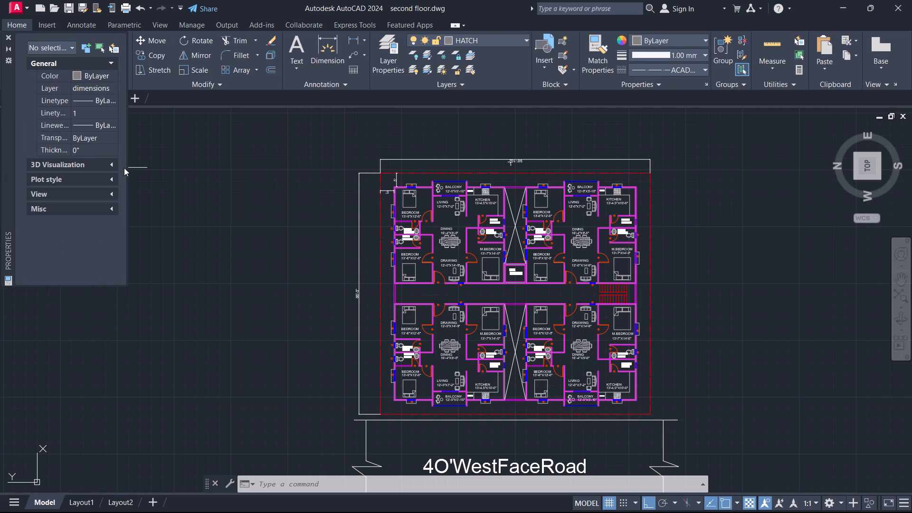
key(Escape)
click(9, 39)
Set the linetype scale of all four boundary lines around the plan to 0.
scroll(486, 185, up, 3)
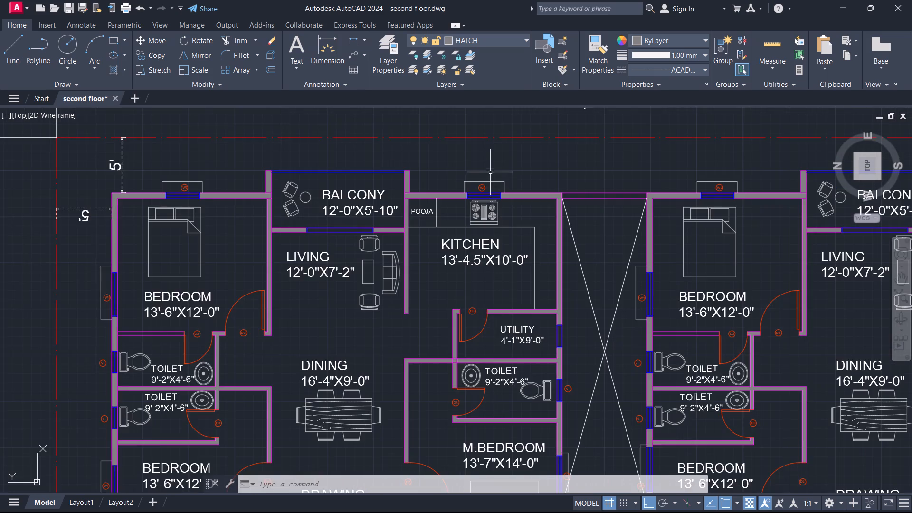
scroll(492, 171, down, 3)
middle_drag(685, 266, 629, 258)
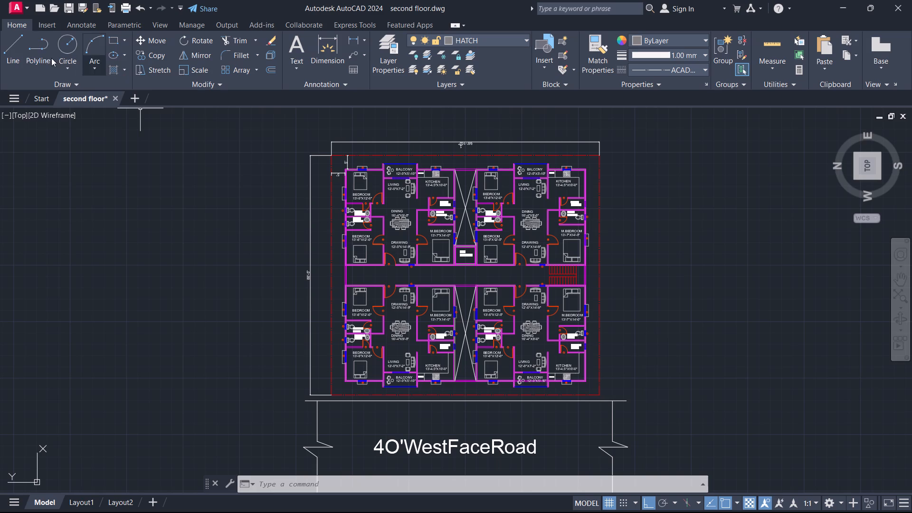
click(394, 155)
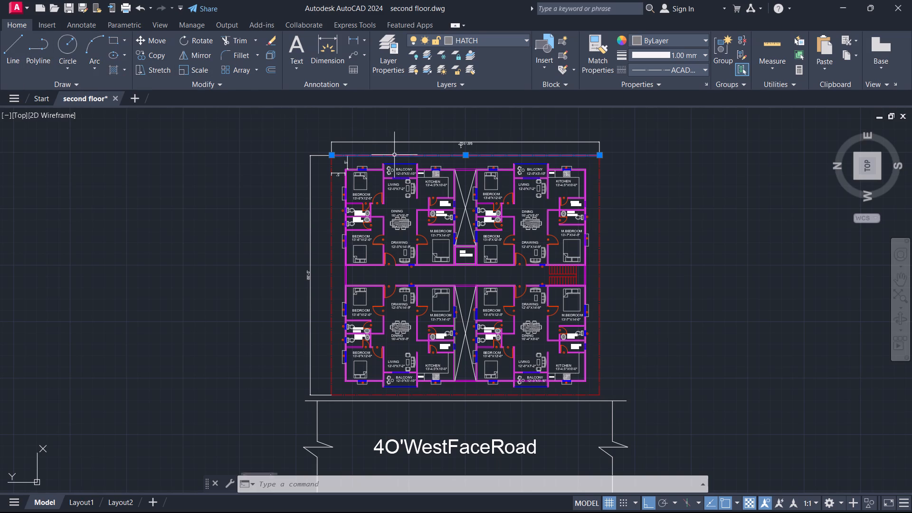
click(331, 195)
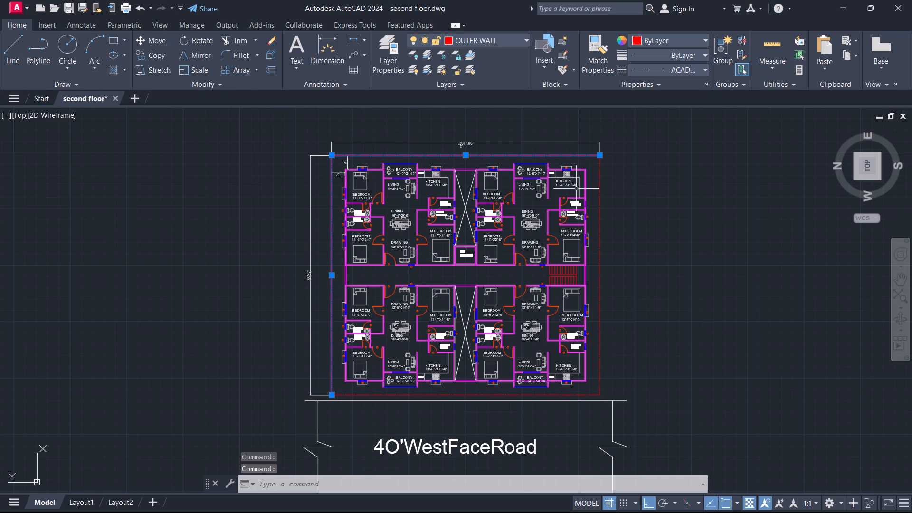
click(601, 193)
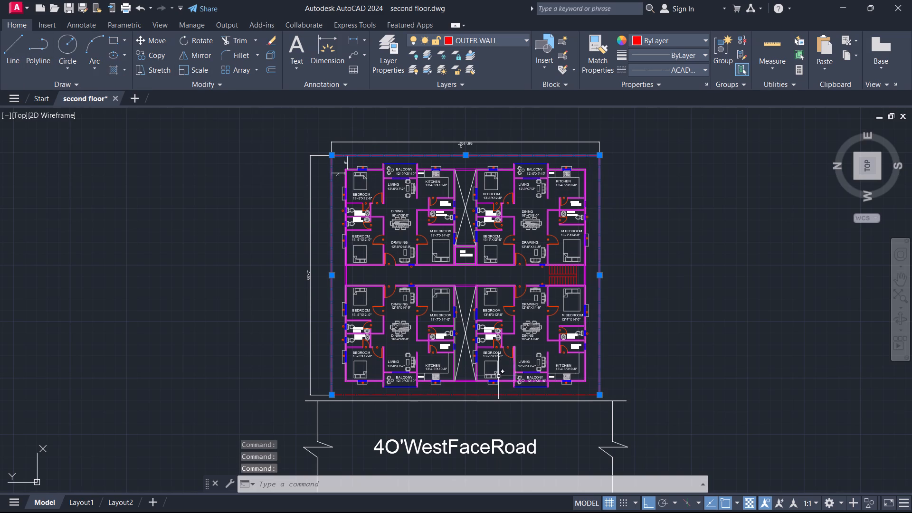
click(483, 393)
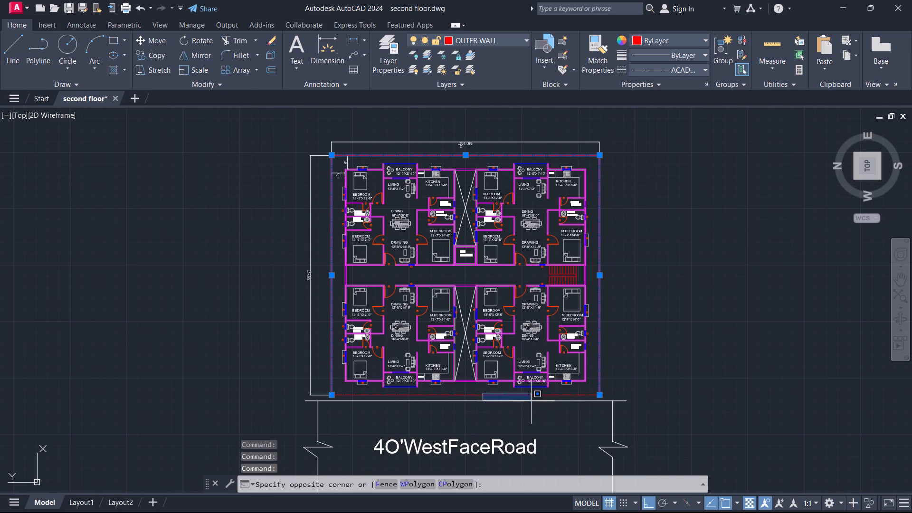
click(461, 398)
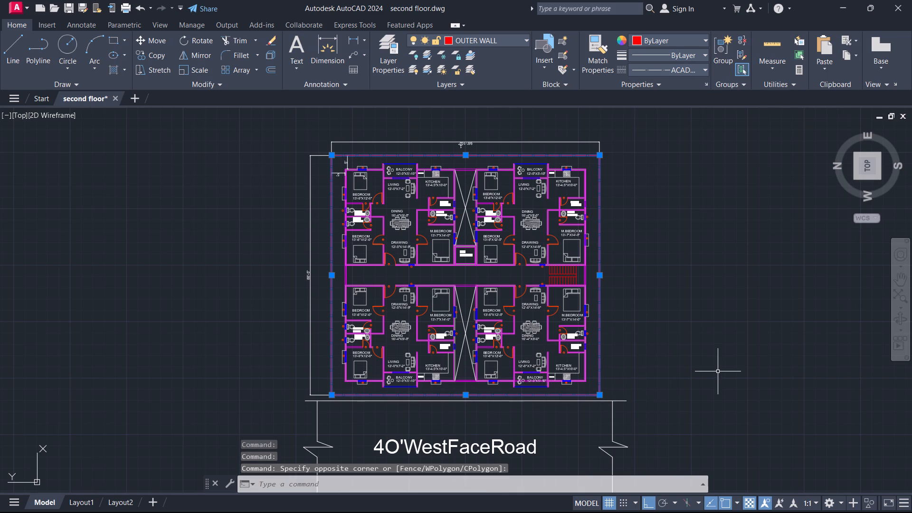
key(ctrl+1)
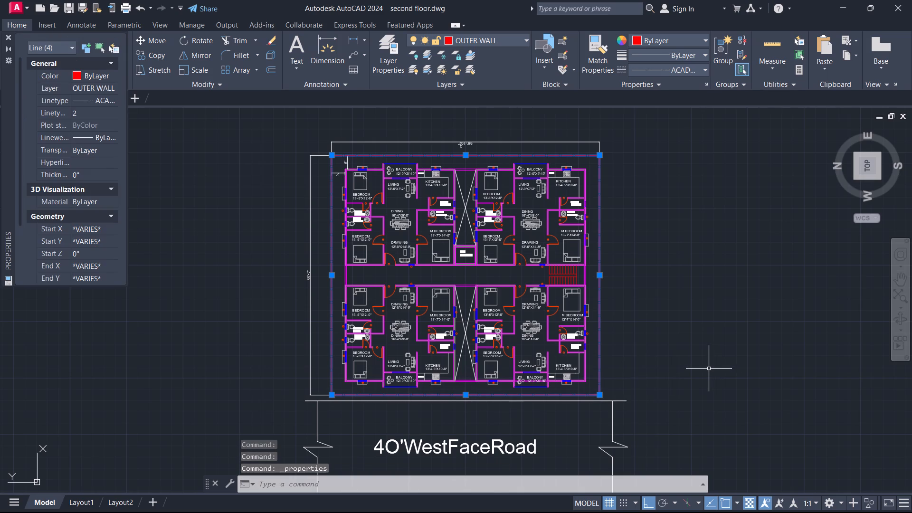
click(105, 114)
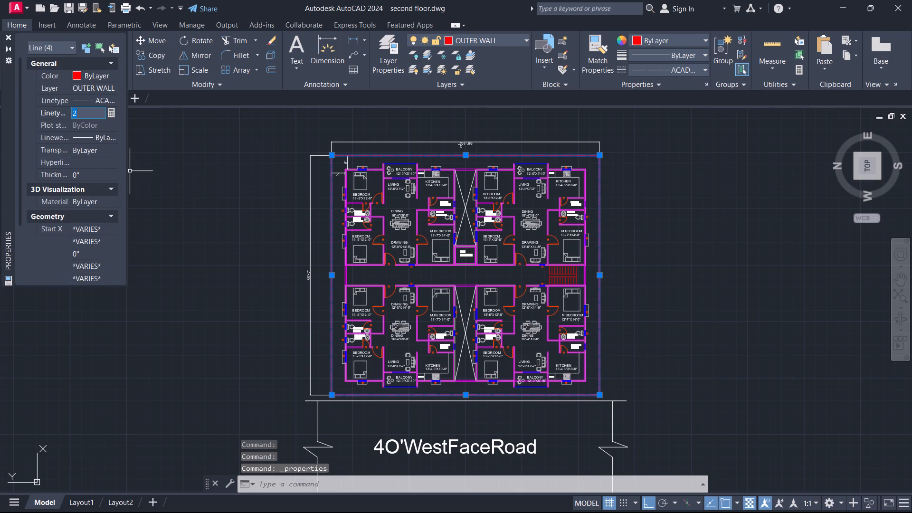
key(BackSpace)
key(0)
key(Return)
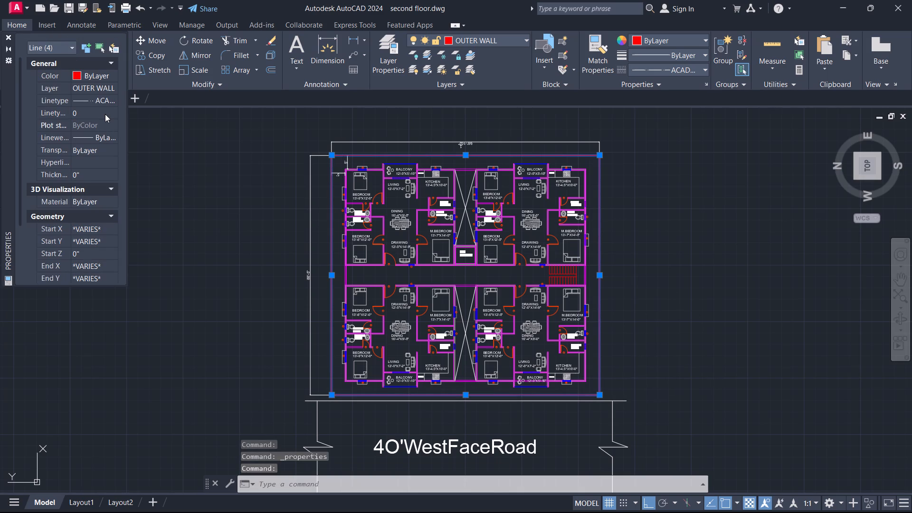
Set the linetype scale of the four boundary lines around the plan to 1 and clear the selection.
scroll(334, 205, up, 4)
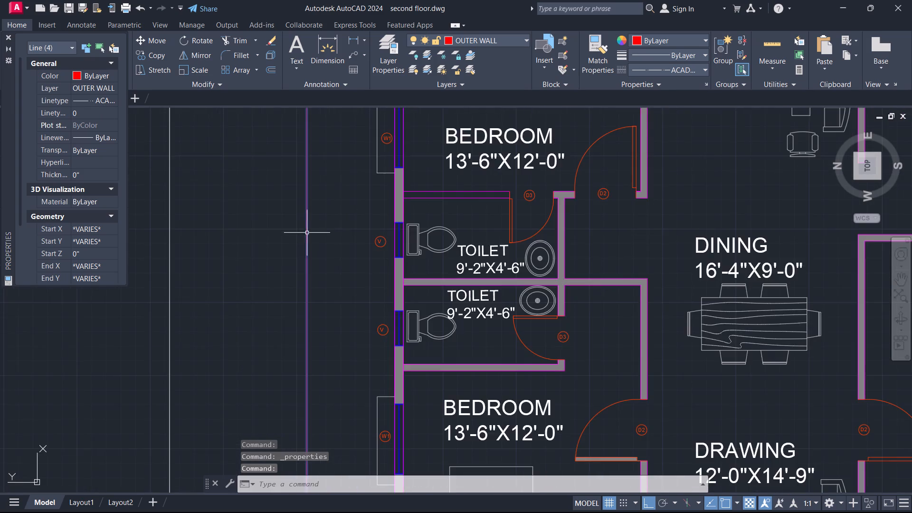
scroll(307, 233, up, 3)
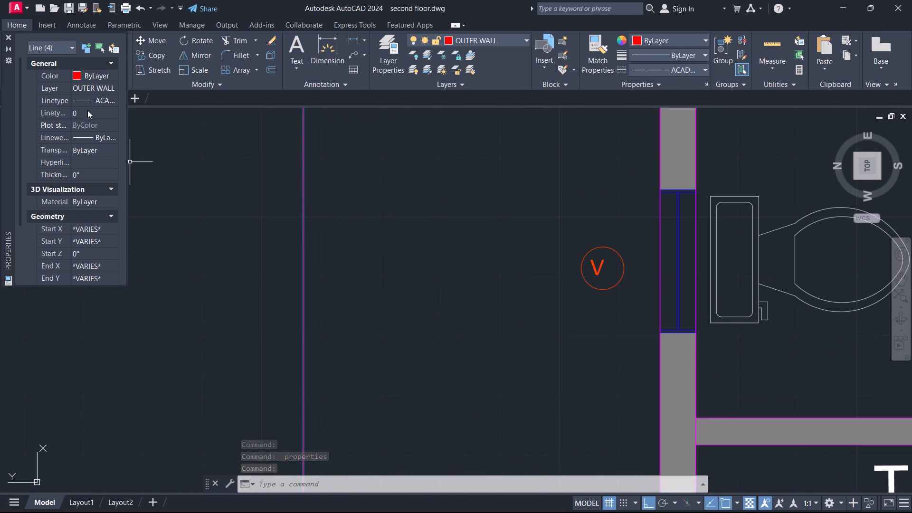
click(87, 110)
key(BackSpace)
key(1)
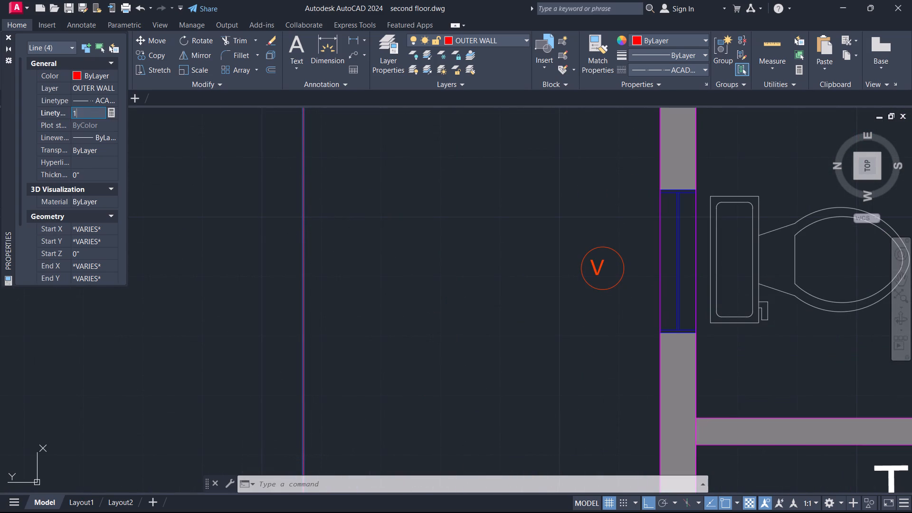
click(208, 163)
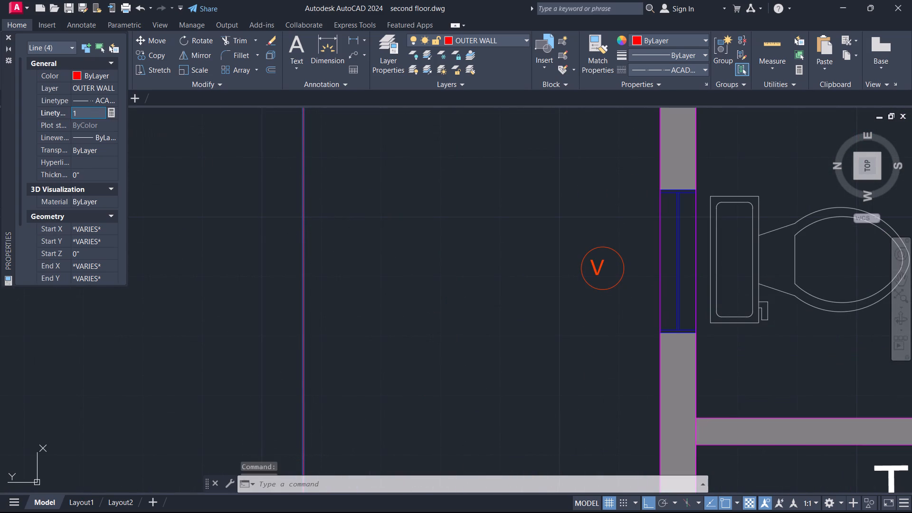
click(9, 33)
click(166, 275)
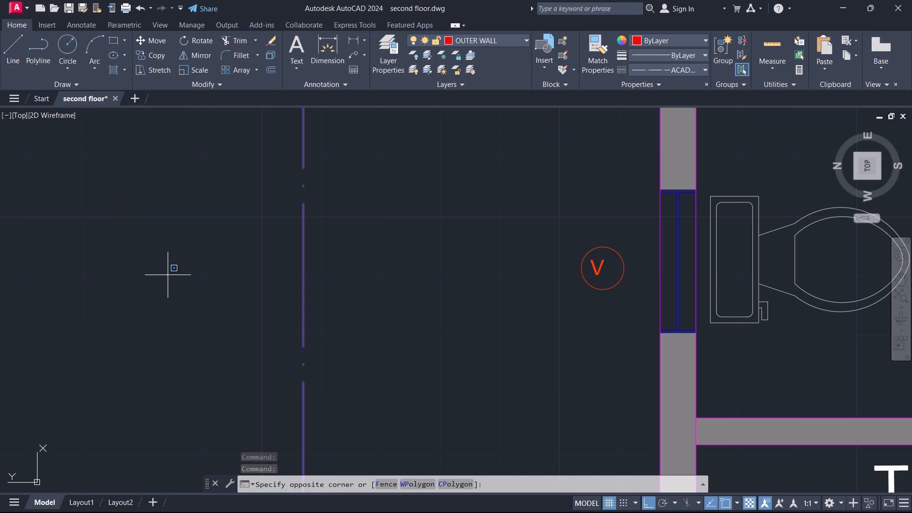
key(Escape)
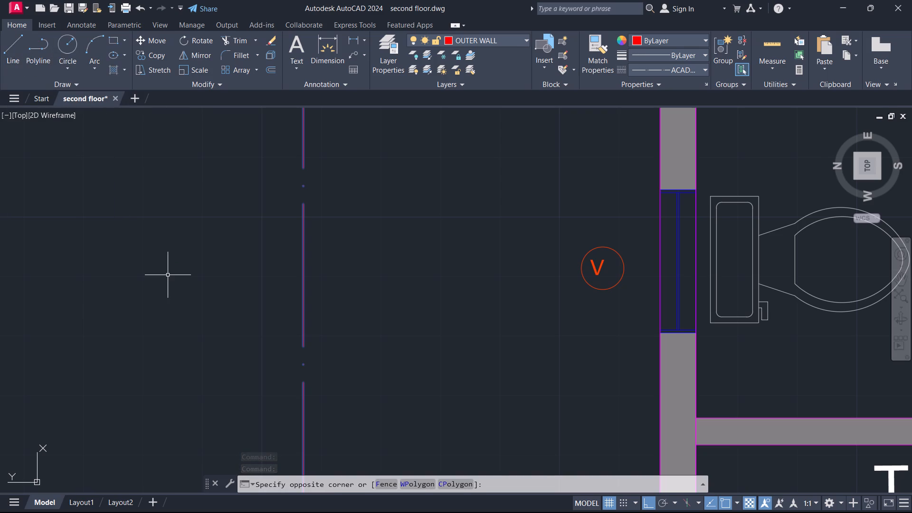
scroll(203, 277, down, 3)
scroll(303, 254, down, 2)
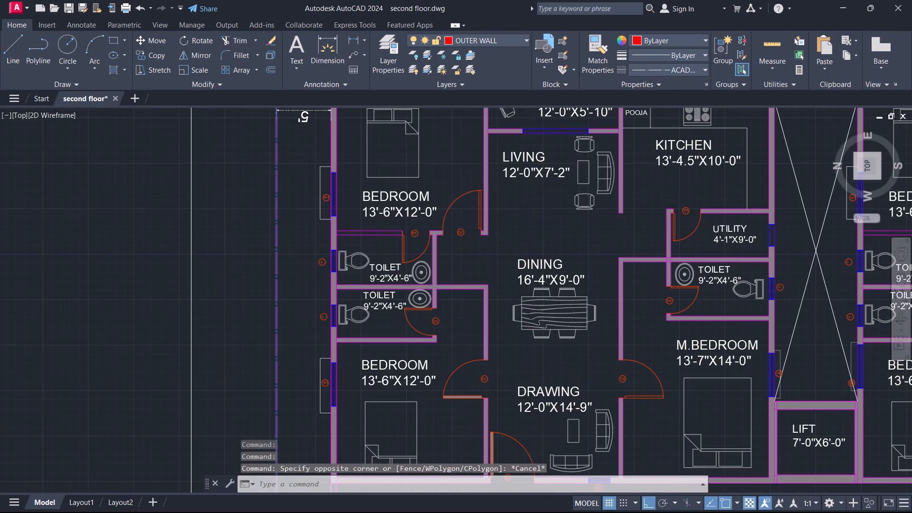
key(Escape)
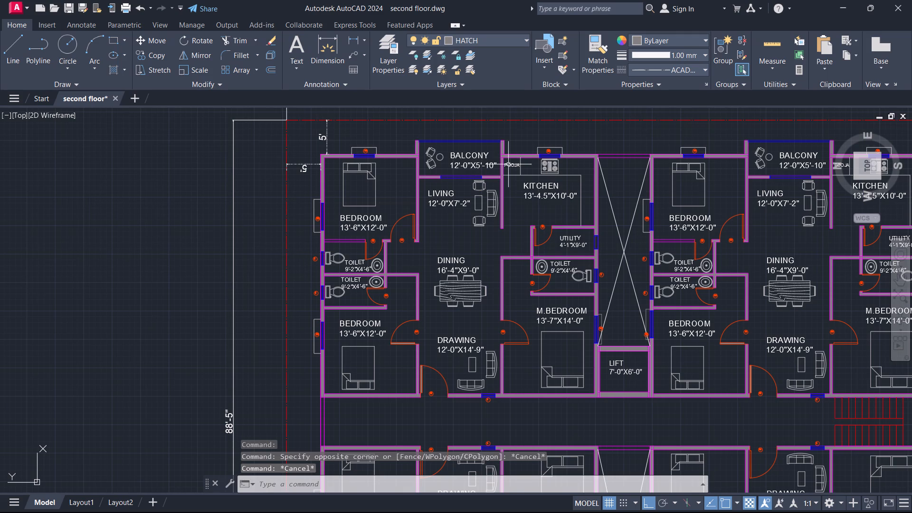
Examine the dash-dot boundary lines up close and across the whole floor plan and road.
scroll(604, 155, down, 1)
scroll(863, 283, up, 2)
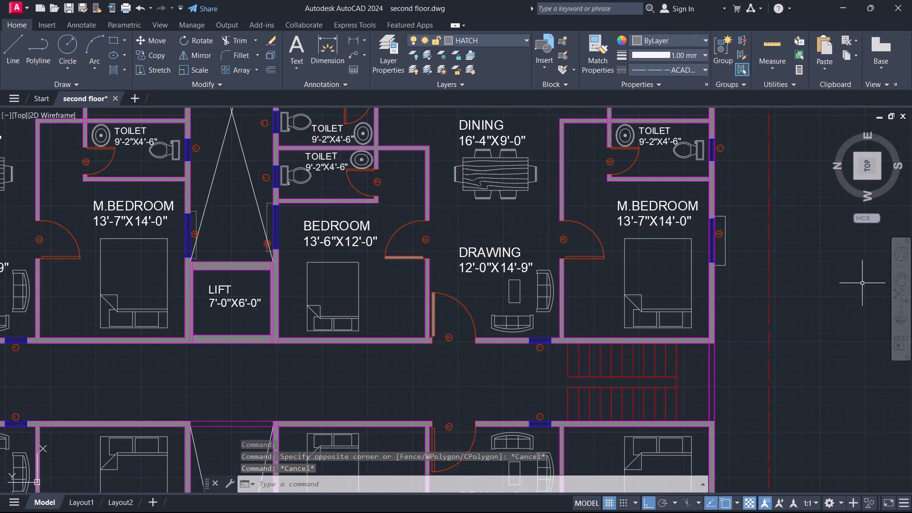
scroll(822, 279, up, 2)
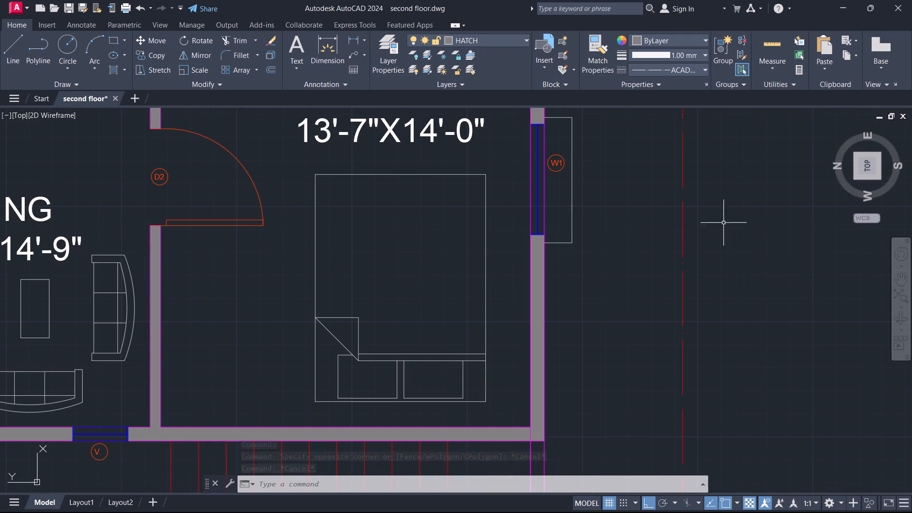
scroll(731, 218, down, 1)
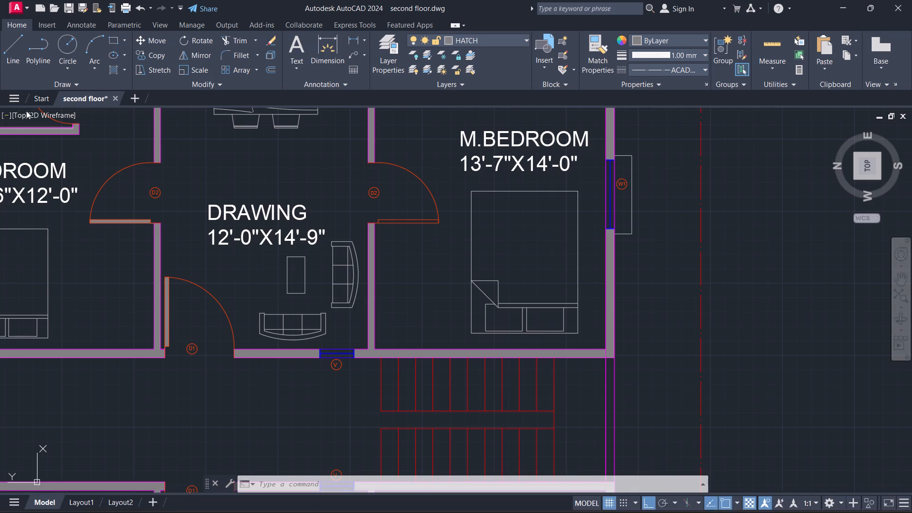
scroll(136, 143, down, 4)
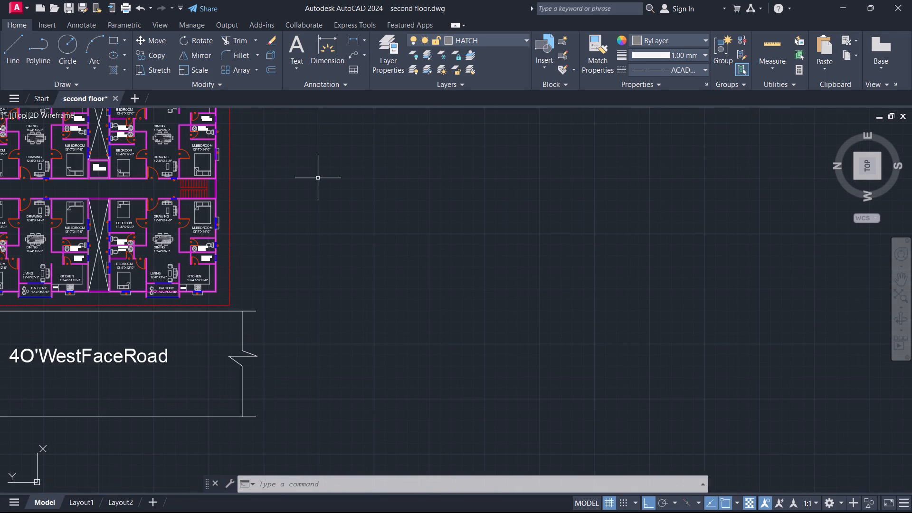
middle_drag(318, 179, 562, 229)
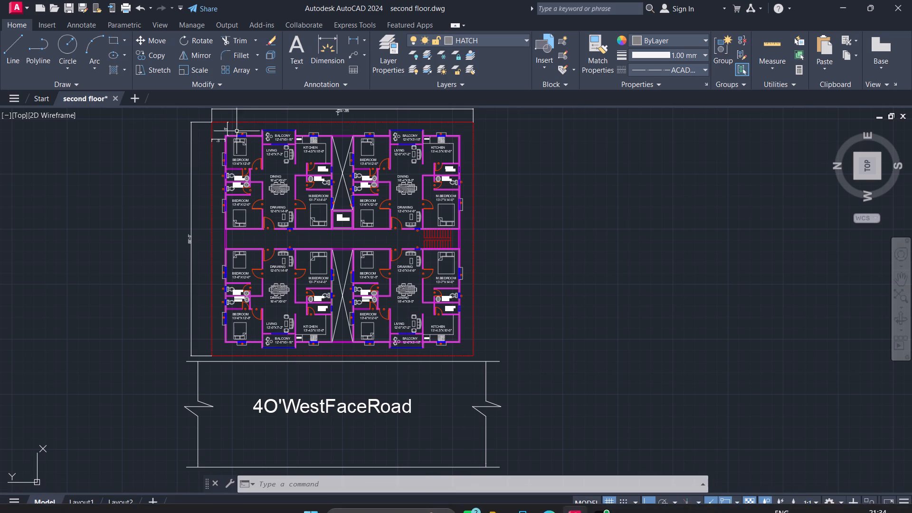
scroll(199, 115, up, 1)
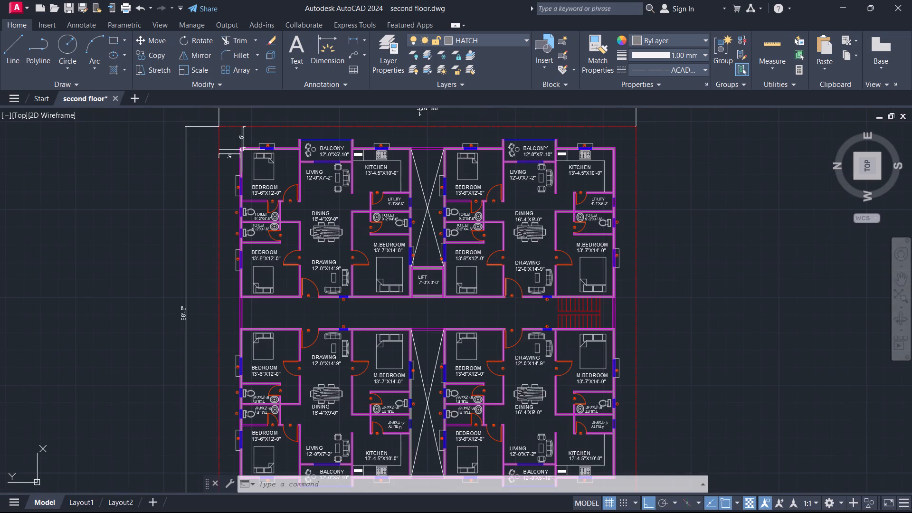
scroll(247, 152, up, 2)
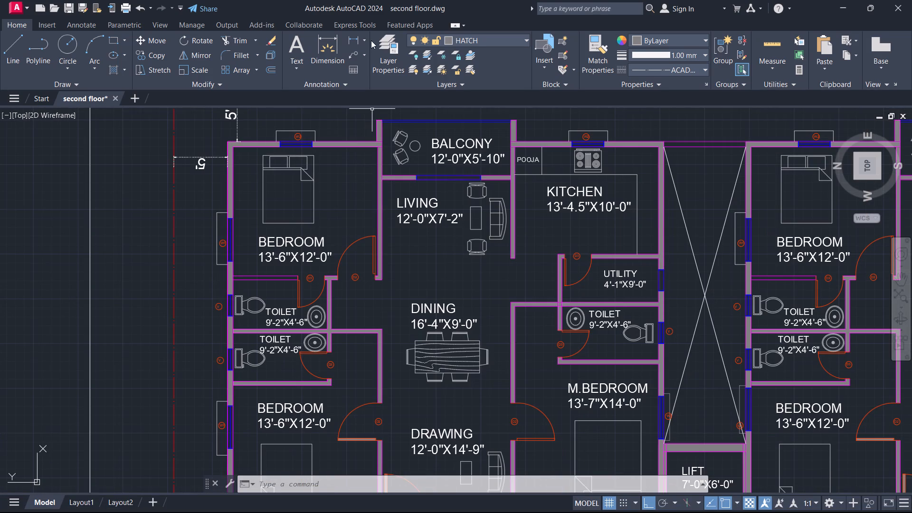
Create a new layer named PILLARS and assign it index colour 220.
double_click(390, 48)
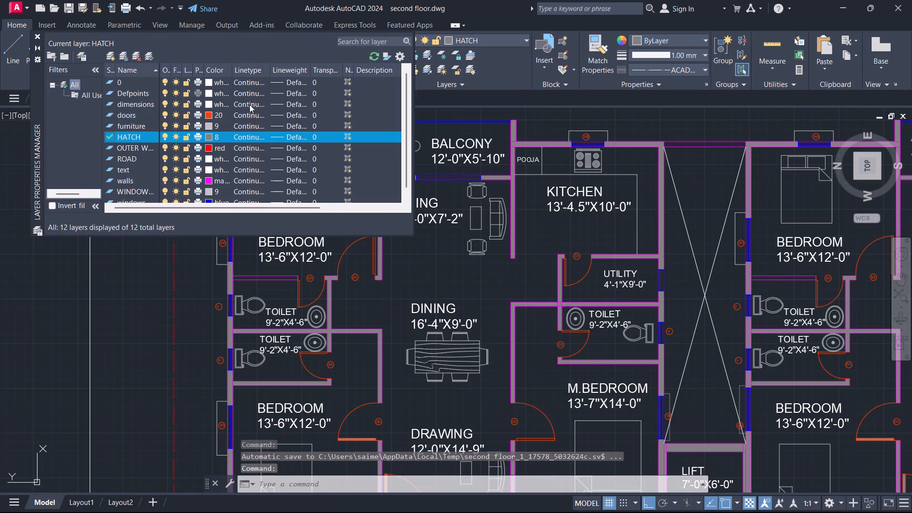
click(115, 54)
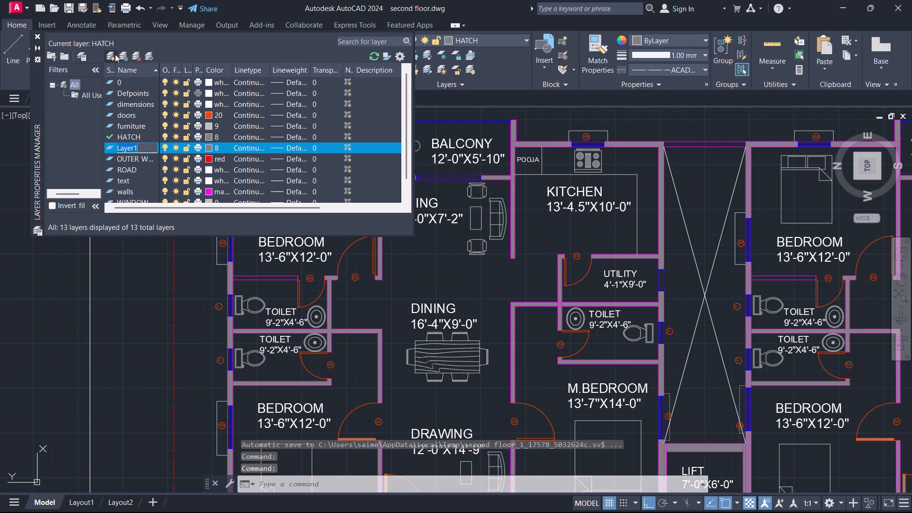
key(BackSpace)
text(PILLARS)
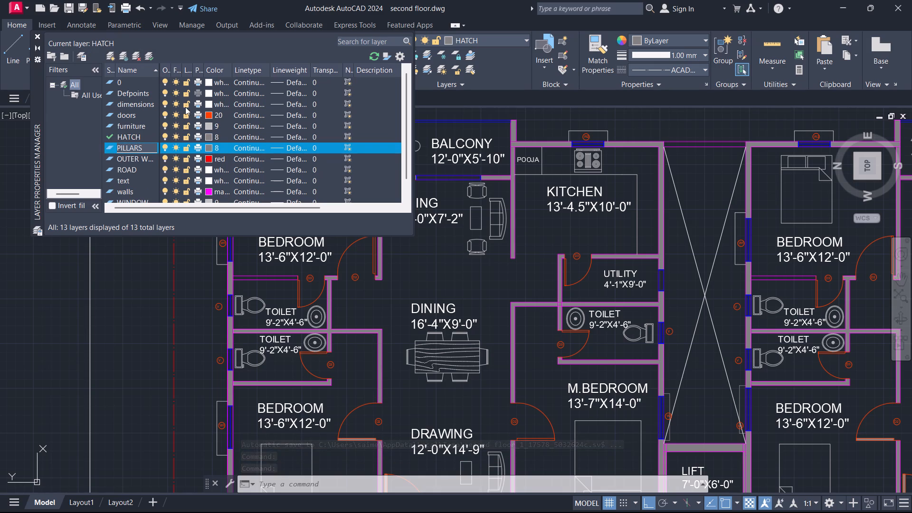
click(204, 144)
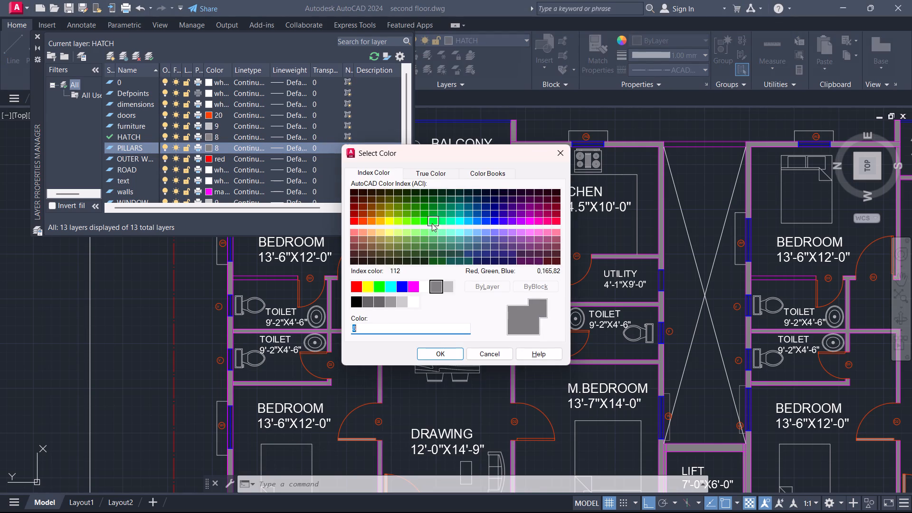
click(537, 233)
click(546, 231)
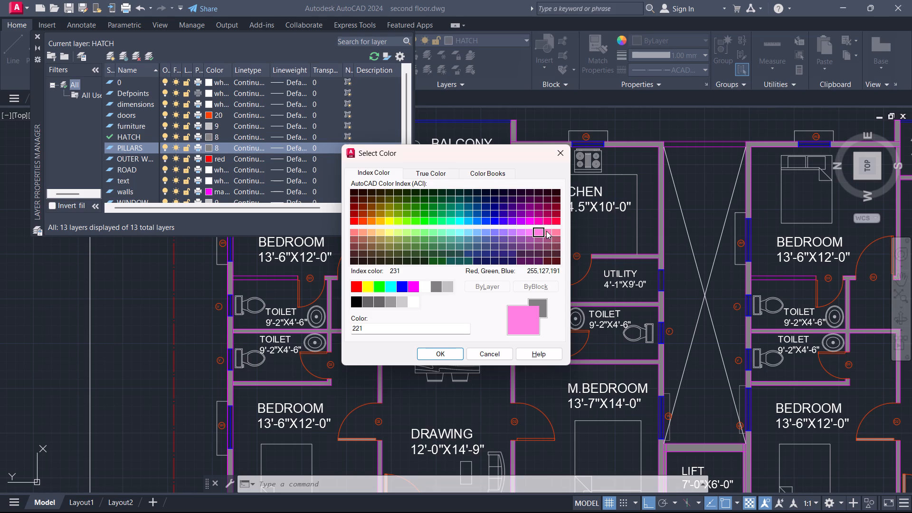
click(538, 220)
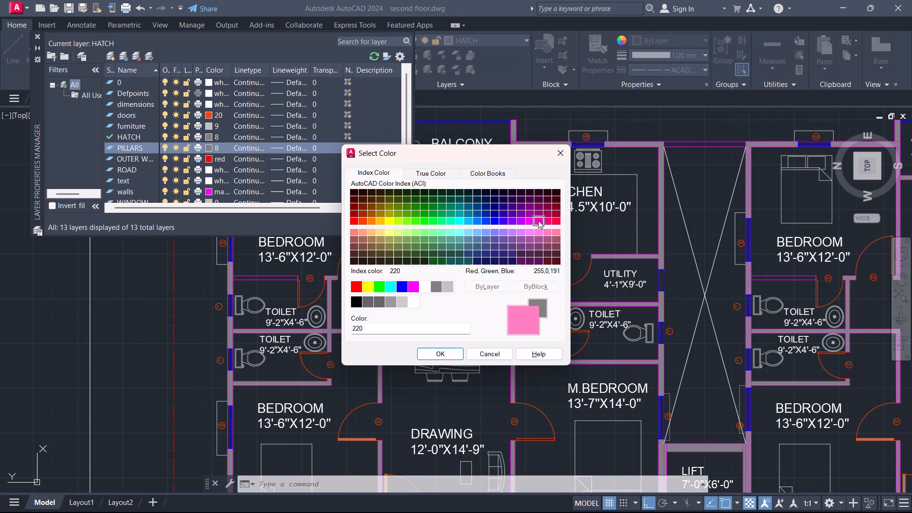
click(538, 215)
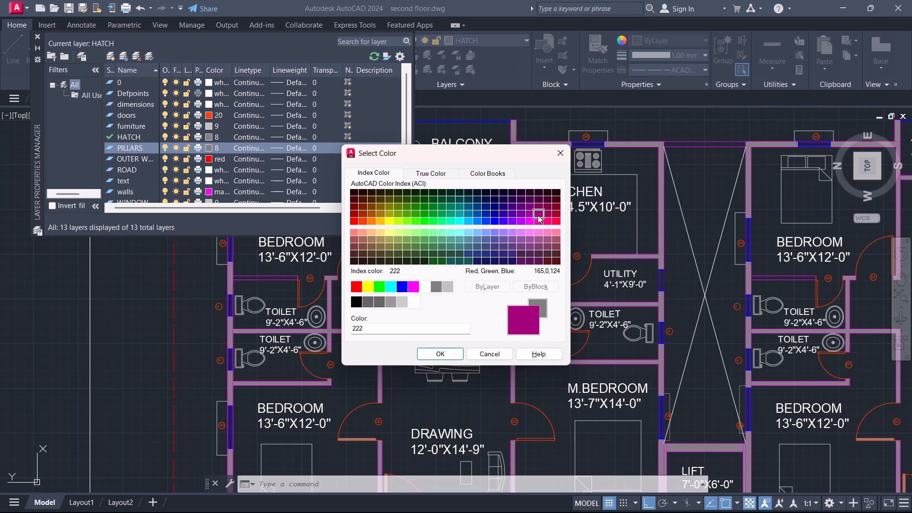
click(537, 219)
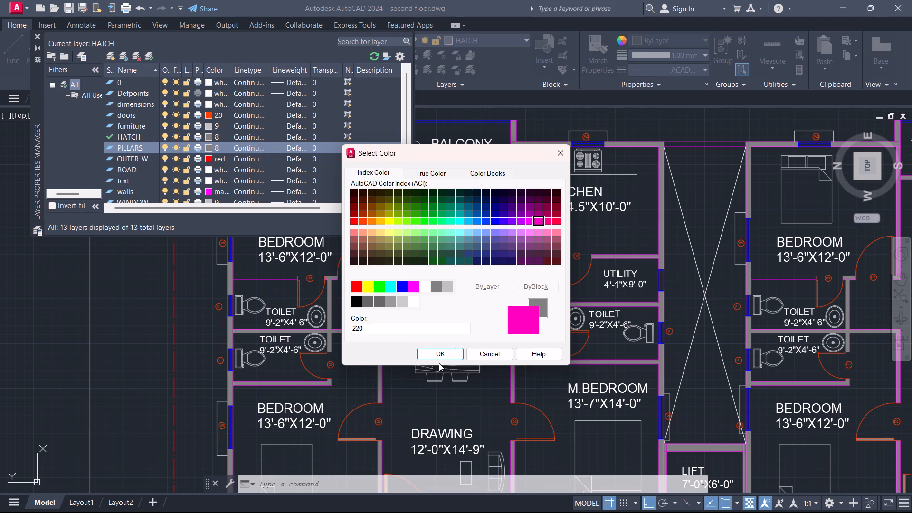
click(441, 348)
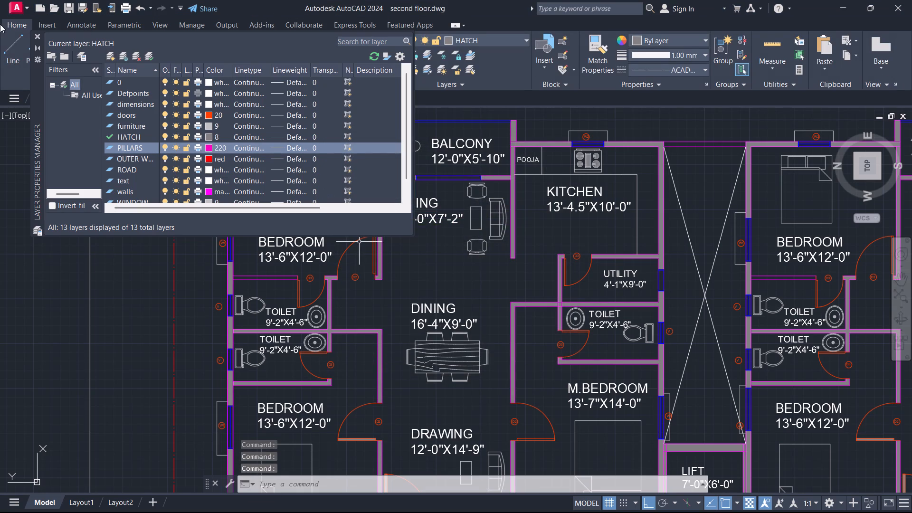
click(38, 37)
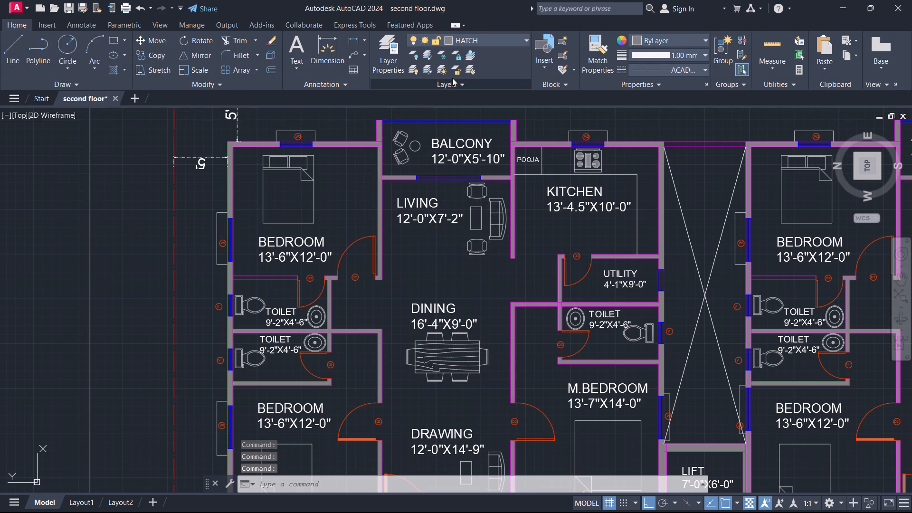
Make the PILLARS layer the current layer.
click(486, 38)
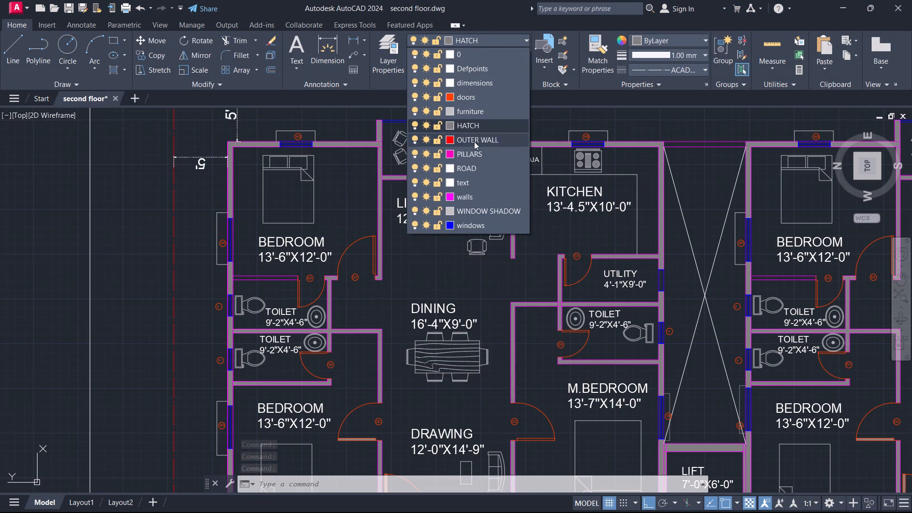
click(472, 153)
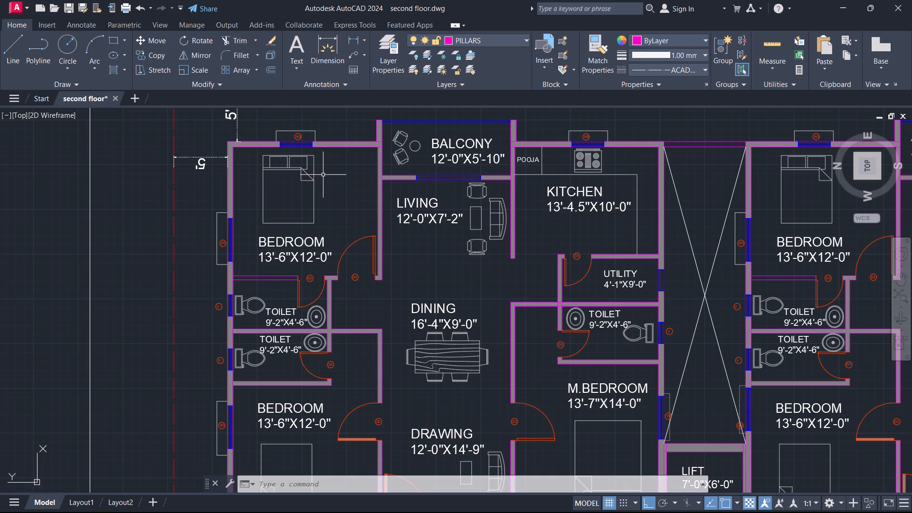
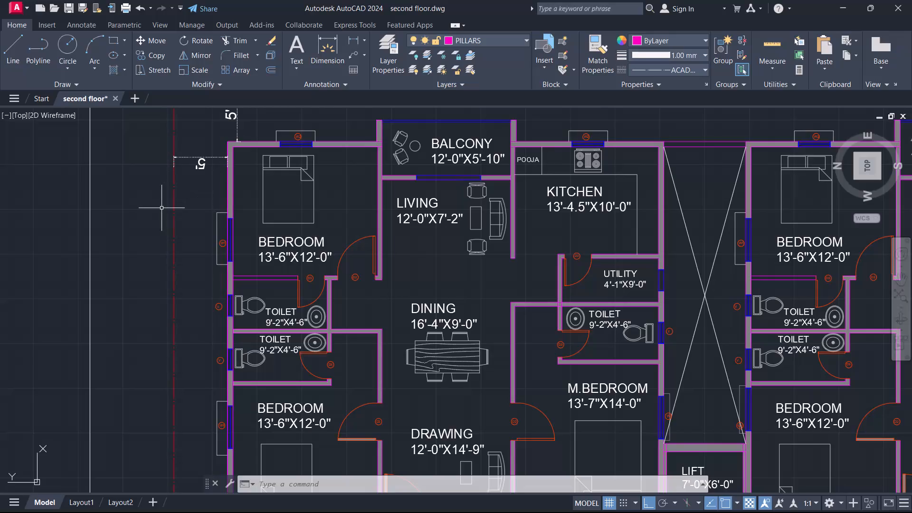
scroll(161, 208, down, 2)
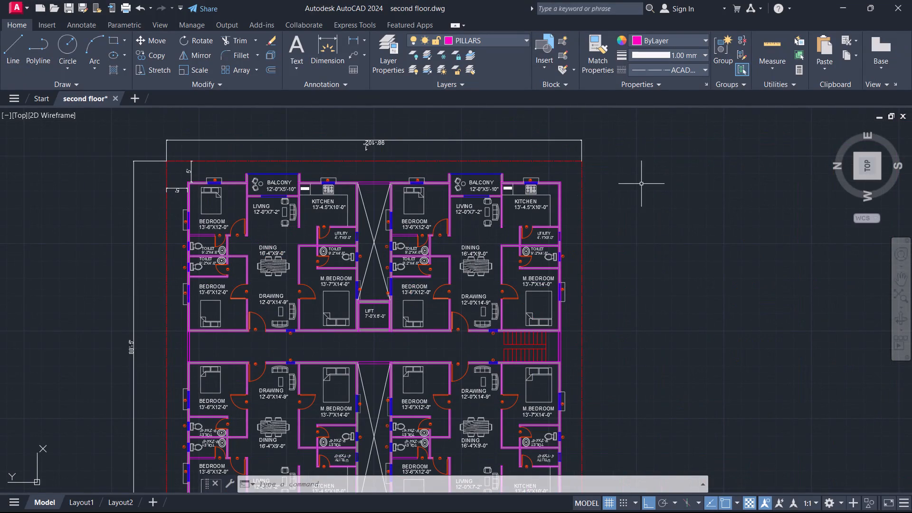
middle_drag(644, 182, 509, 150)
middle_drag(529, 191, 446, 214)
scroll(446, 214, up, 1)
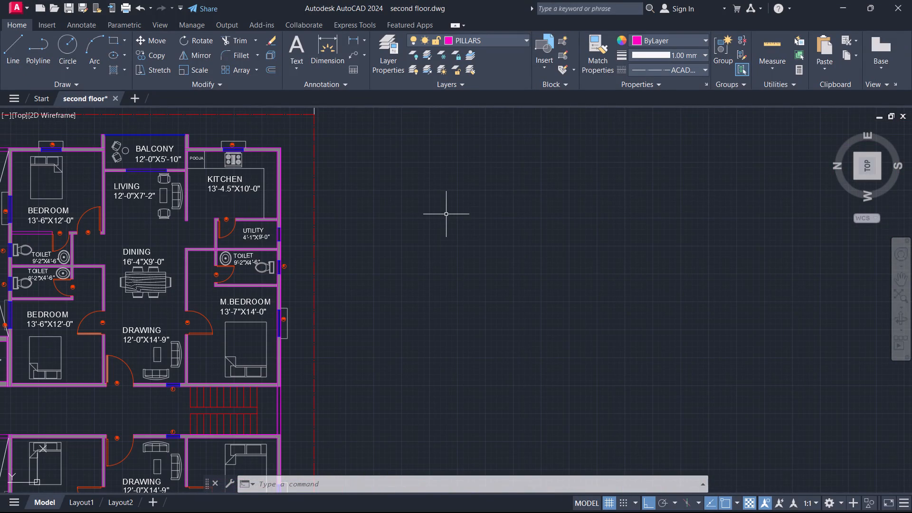
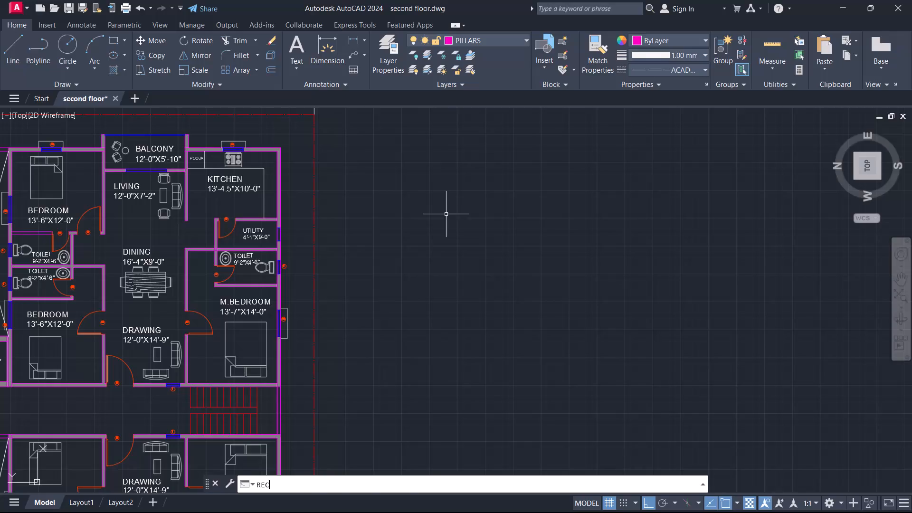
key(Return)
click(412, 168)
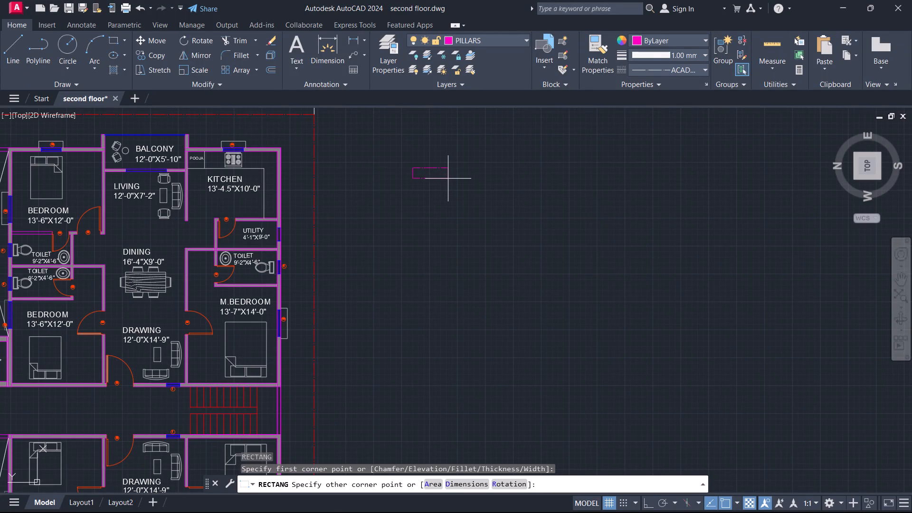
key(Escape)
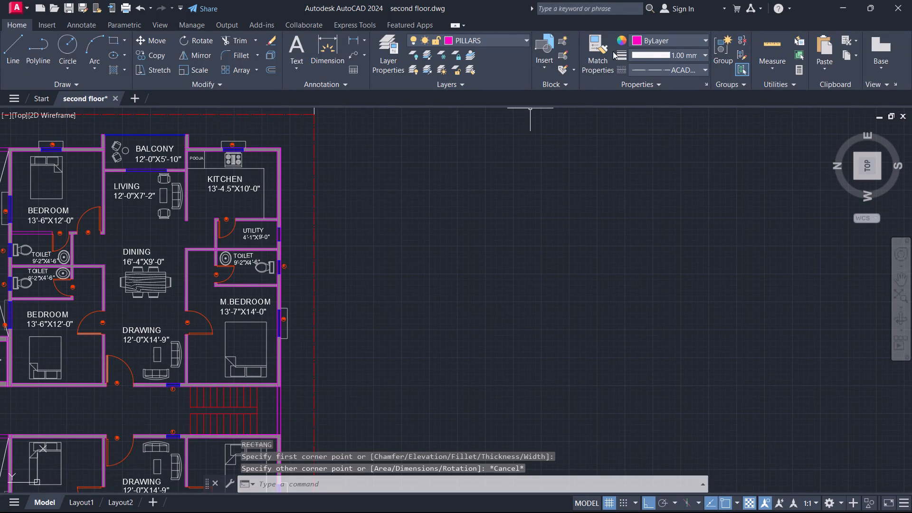
Set the current linetype for new objects to ByLayer.
click(701, 68)
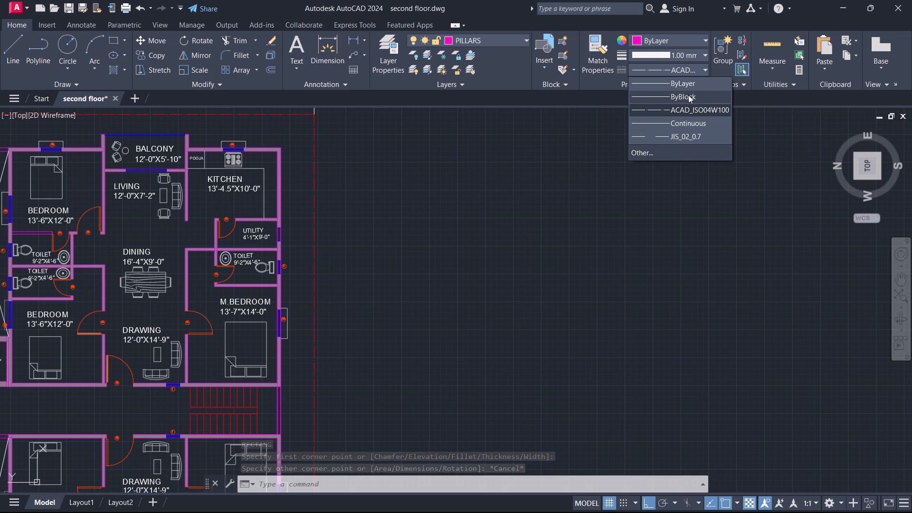
click(687, 85)
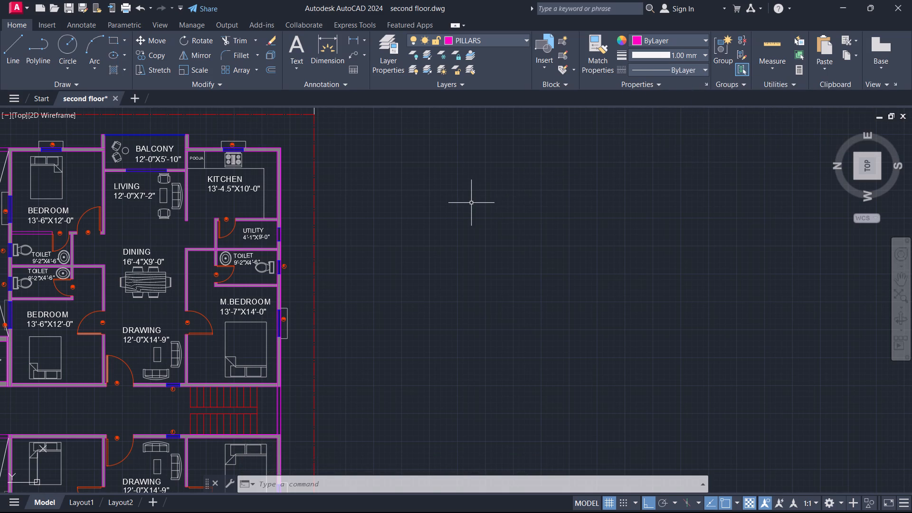
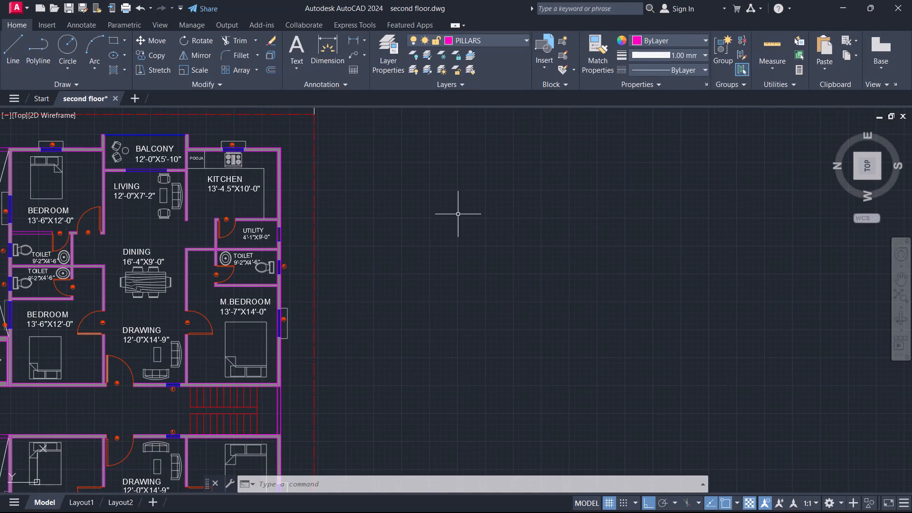
Examine the overall second-floor plan and its upper flats, including the room layout and the dash-dot site boundary around them.
scroll(464, 229, down, 1)
middle_drag(455, 232, 461, 231)
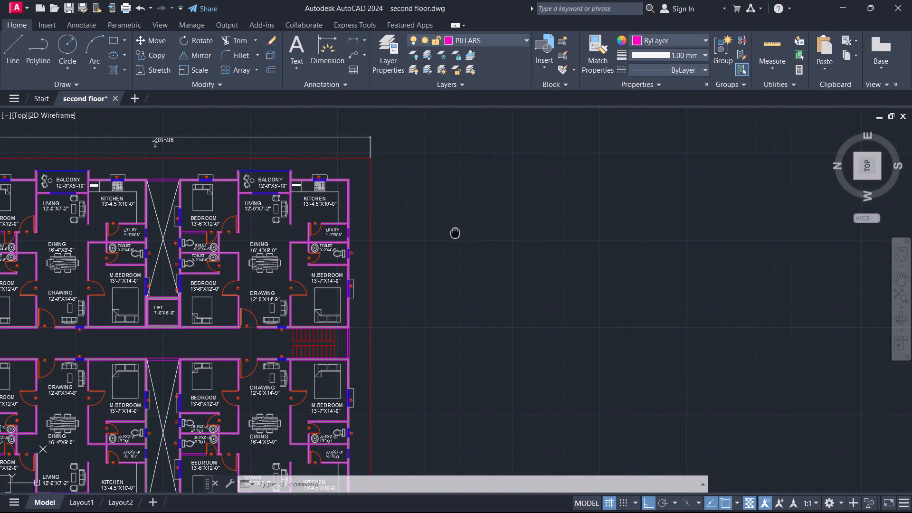
middle_drag(461, 231, 585, 194)
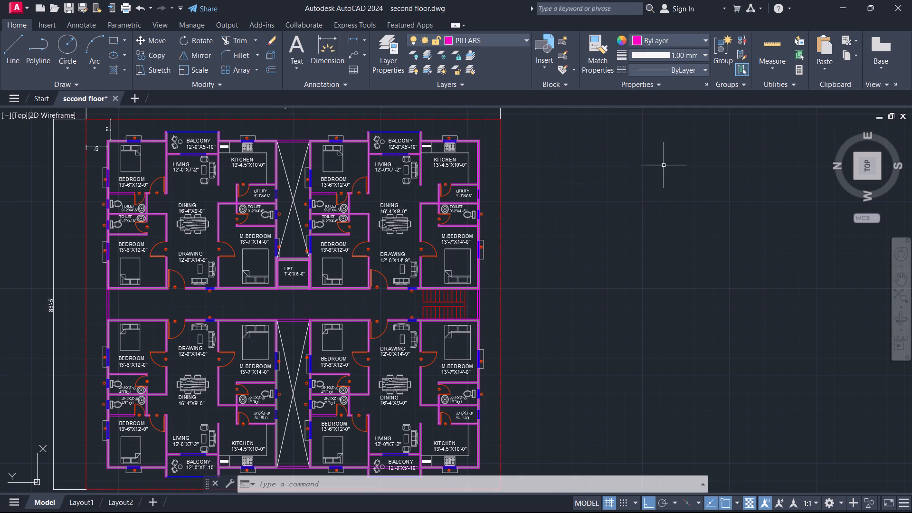
scroll(670, 167, down, 1)
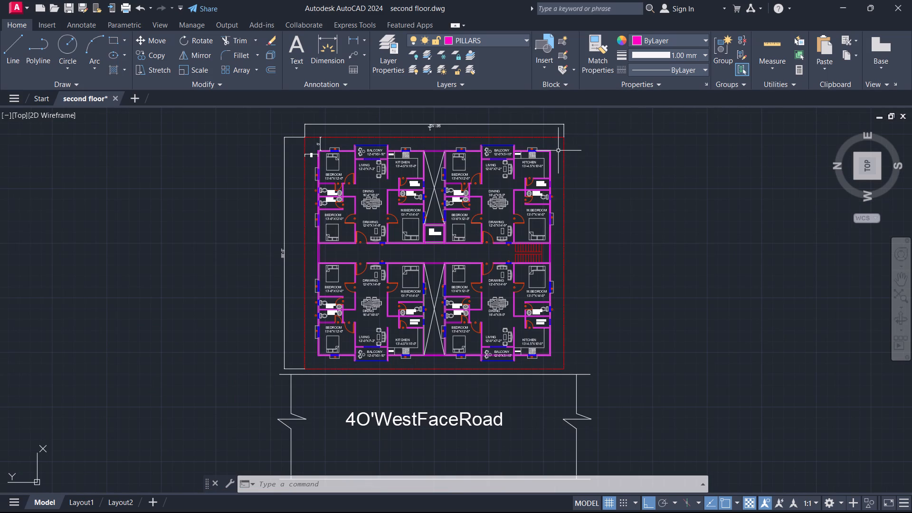
scroll(558, 151, up, 1)
scroll(608, 128, up, 3)
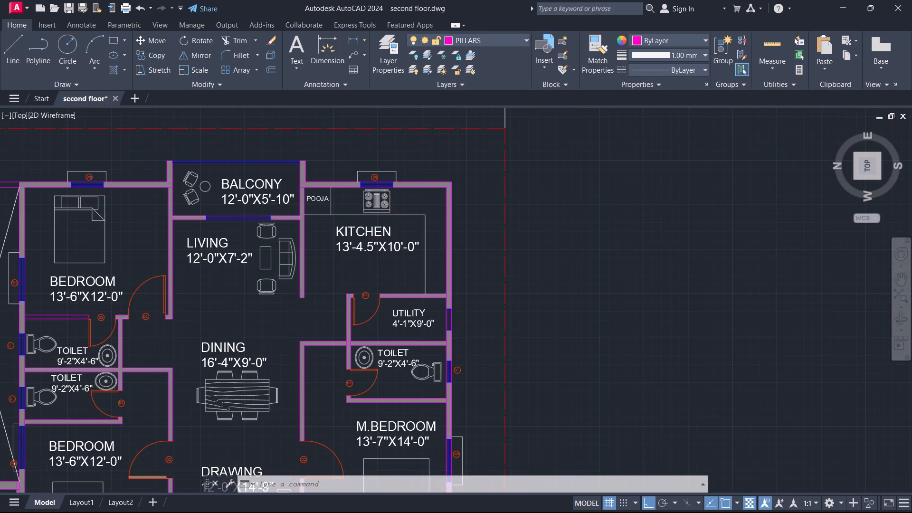
scroll(607, 177, down, 2)
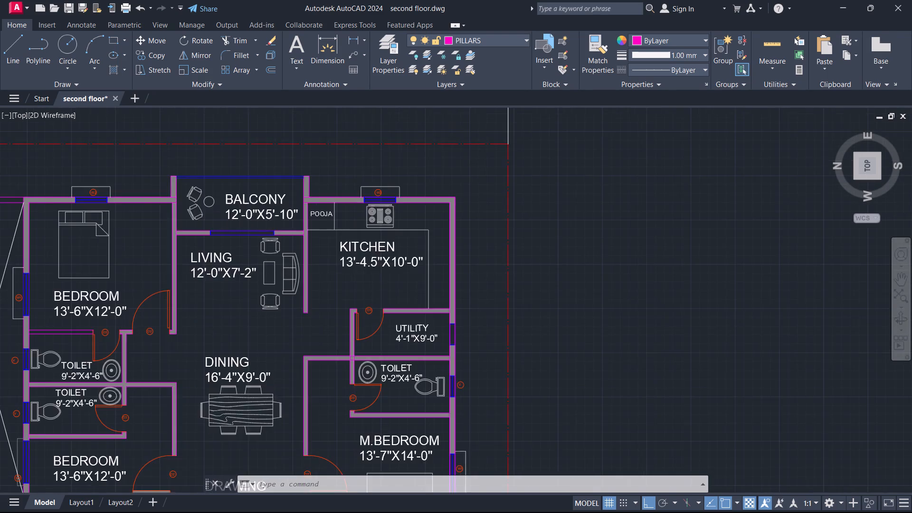
middle_drag(608, 181, 596, 142)
scroll(596, 142, down, 1)
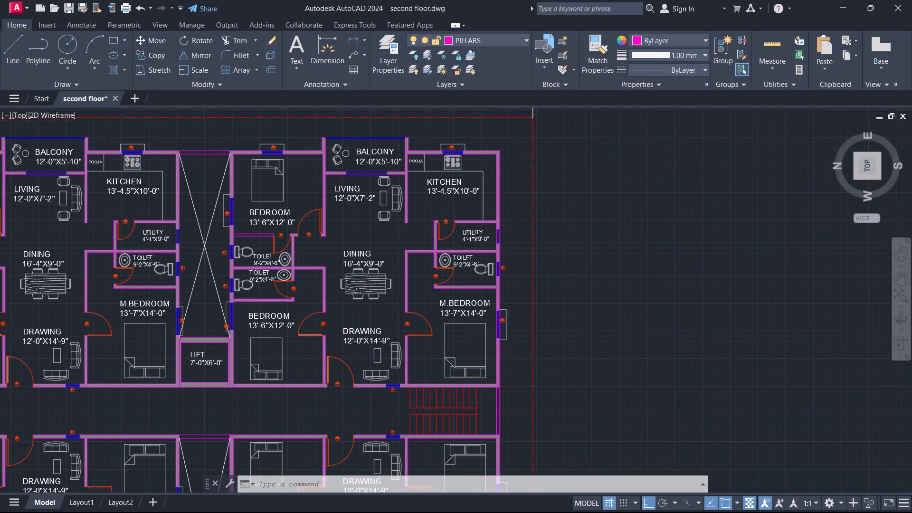
middle_click(602, 169)
scroll(602, 169, down, 1)
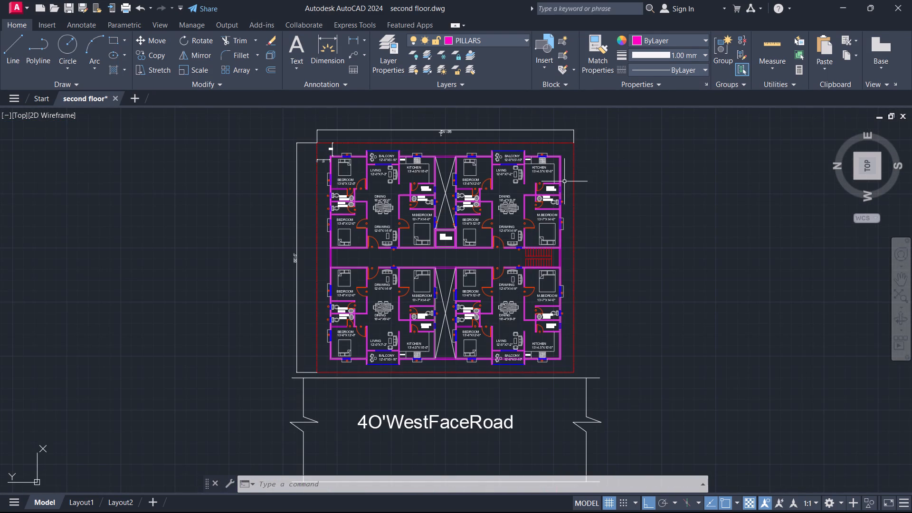
scroll(568, 164, up, 2)
middle_drag(629, 183, 663, 218)
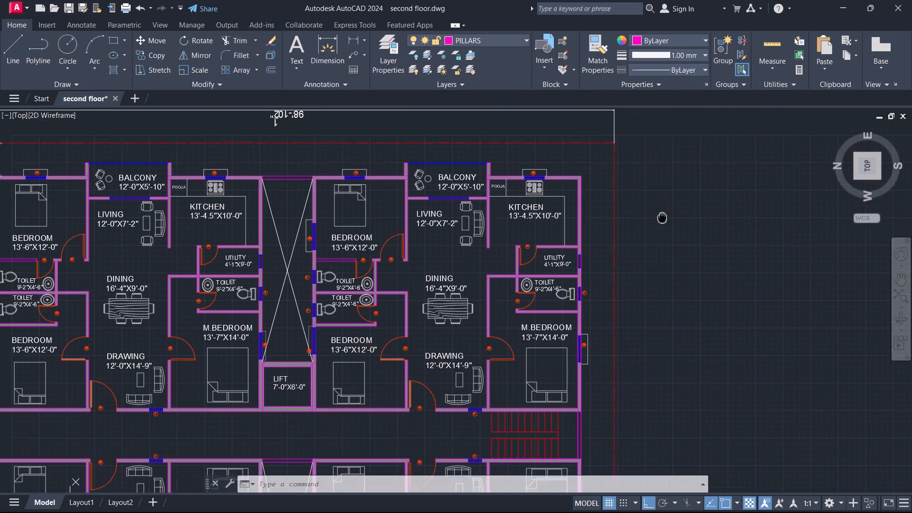
middle_drag(663, 218, 779, 281)
middle_drag(775, 268, 719, 231)
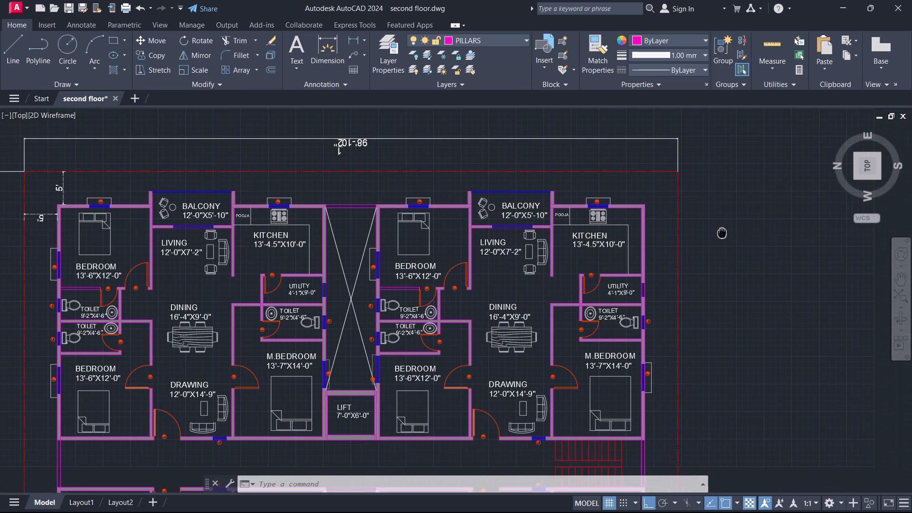
middle_drag(719, 231, 718, 230)
scroll(717, 230, down, 1)
middle_drag(707, 257, 702, 246)
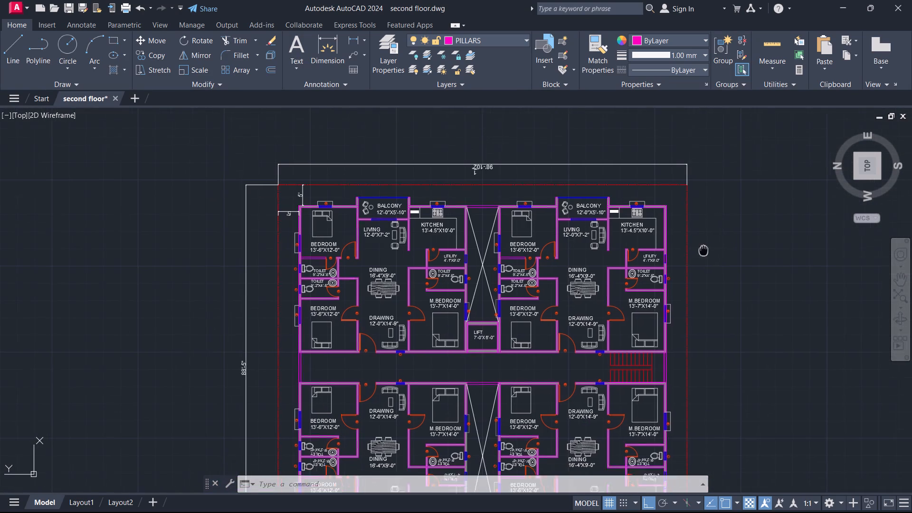
middle_drag(702, 246, 670, 193)
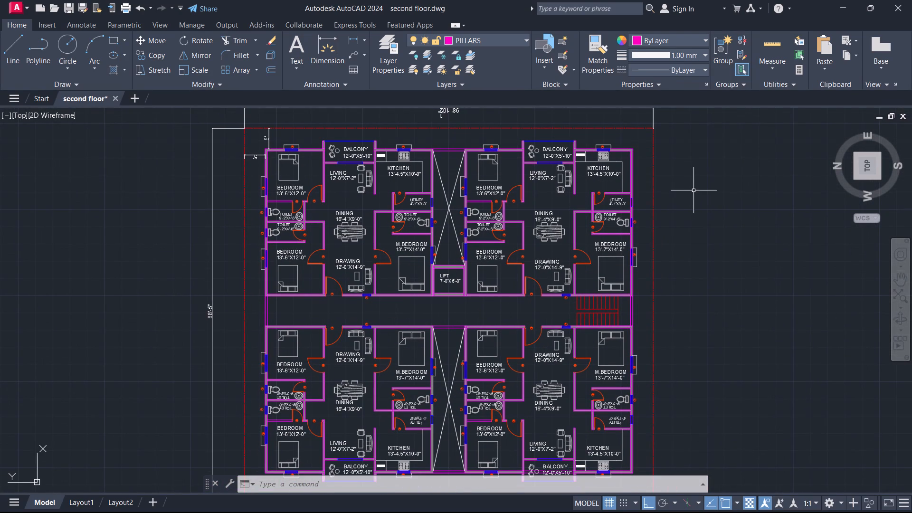
Examine the flats on the staircase side, checking the lower flat's rooms, the central corridor, the stairs and the adjacent site boundary.
scroll(694, 189, down, 1)
scroll(675, 222, up, 2)
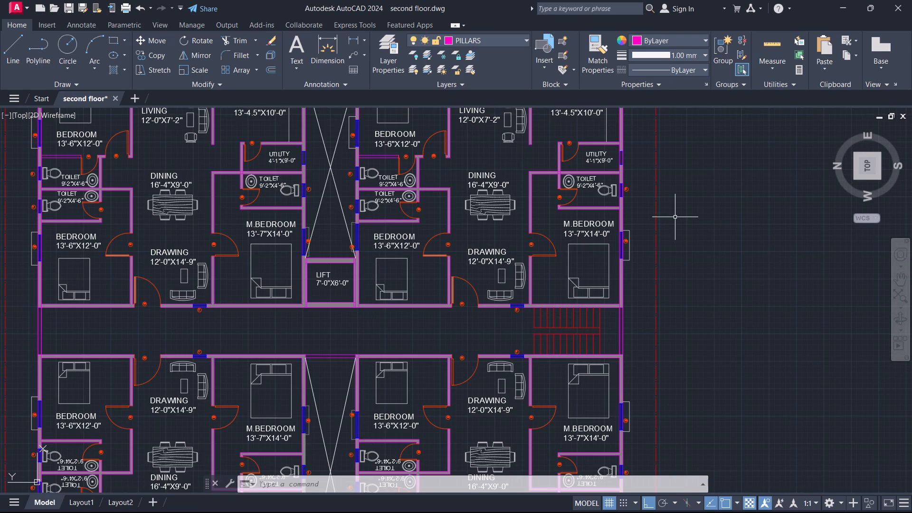
middle_drag(676, 219, 693, 289)
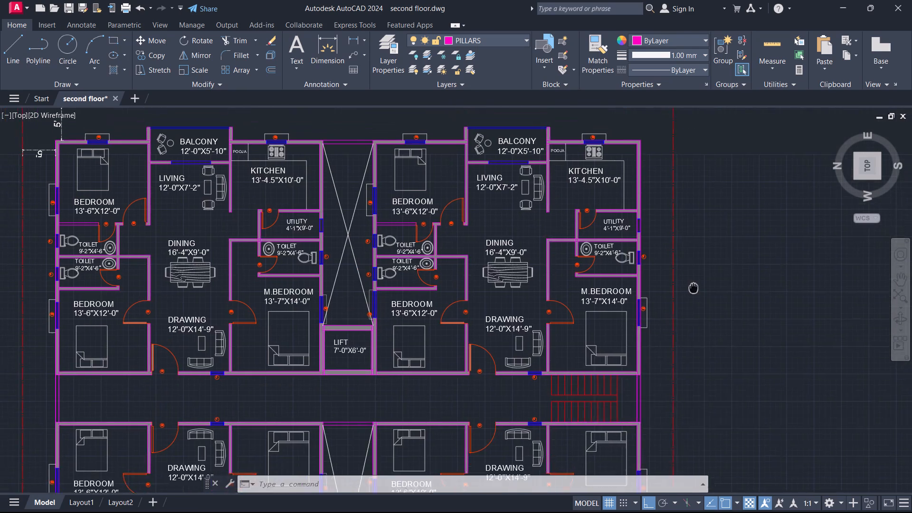
middle_drag(693, 289, 692, 350)
scroll(714, 237, down, 1)
middle_drag(715, 294, 671, 128)
scroll(650, 331, up, 2)
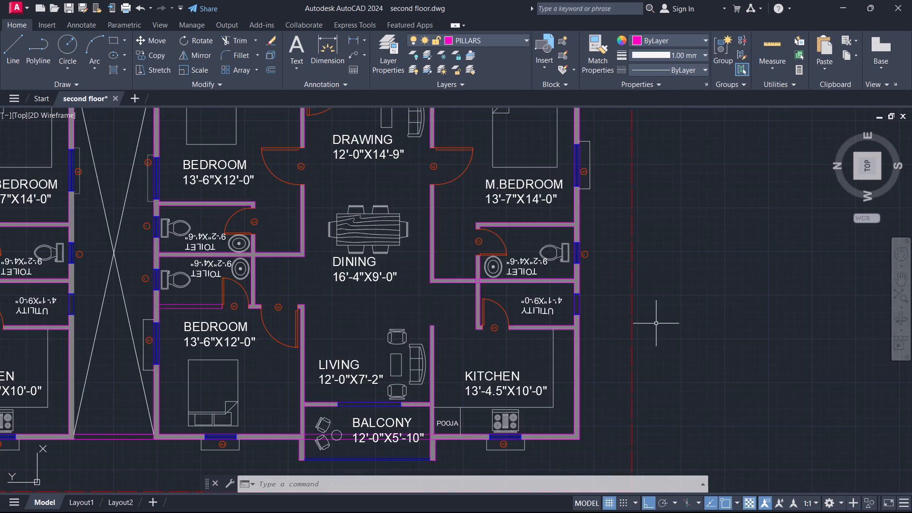
scroll(656, 323, up, 3)
scroll(587, 264, down, 2)
scroll(642, 218, down, 1)
middle_drag(674, 185, 722, 359)
scroll(718, 279, down, 1)
middle_drag(708, 242, 676, 419)
scroll(677, 419, up, 1)
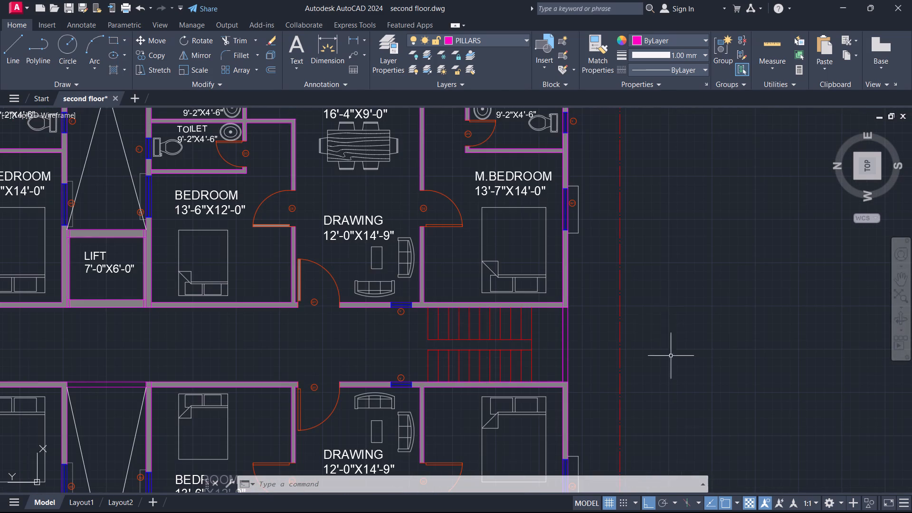
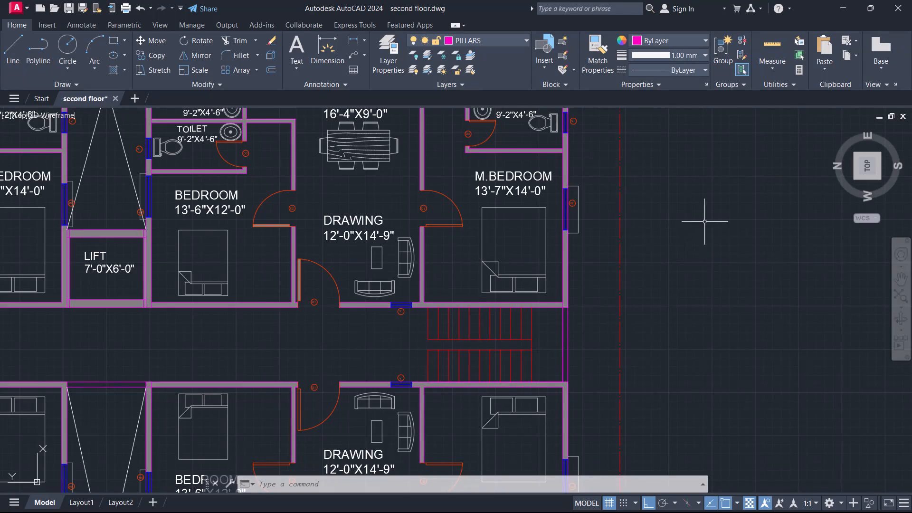
Examine the second-floor flats around the central corridor, including the lift, the open shafts and the adjoining kitchens, utilities and toilets.
scroll(732, 274, down, 1)
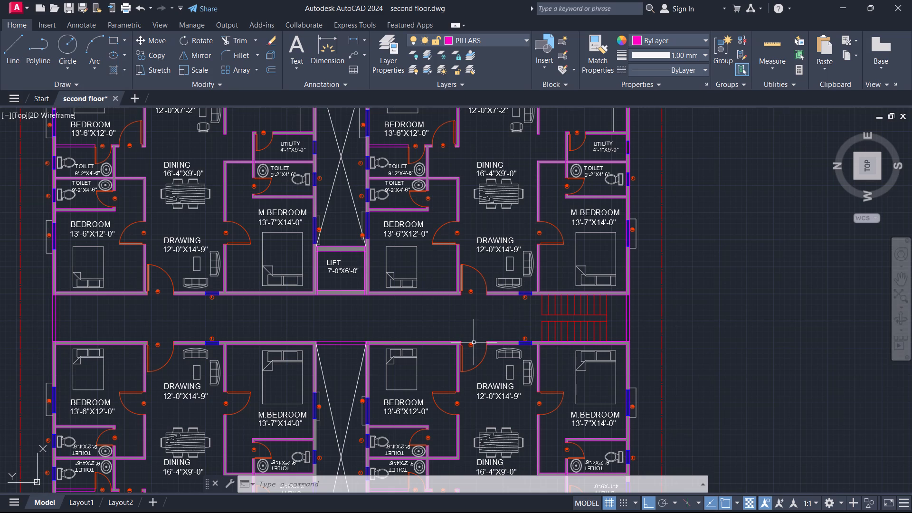
scroll(508, 319, down, 1)
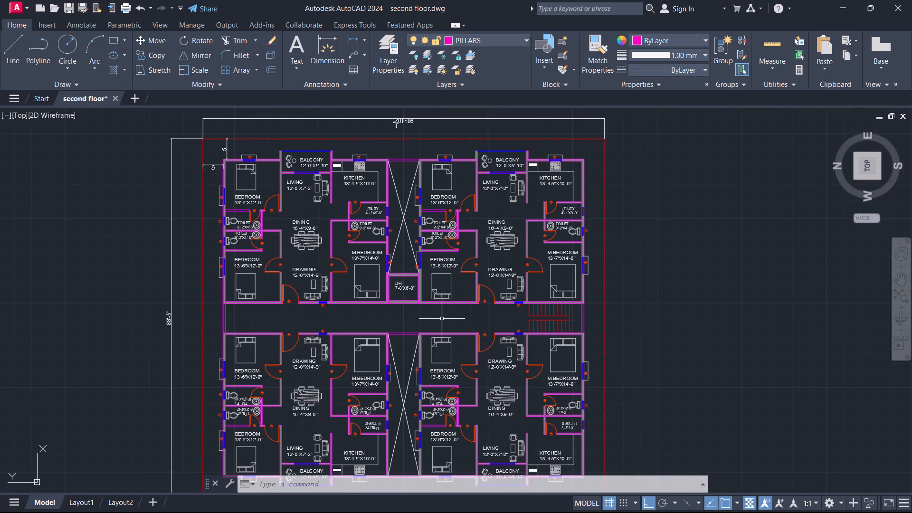
middle_drag(440, 319, 457, 365)
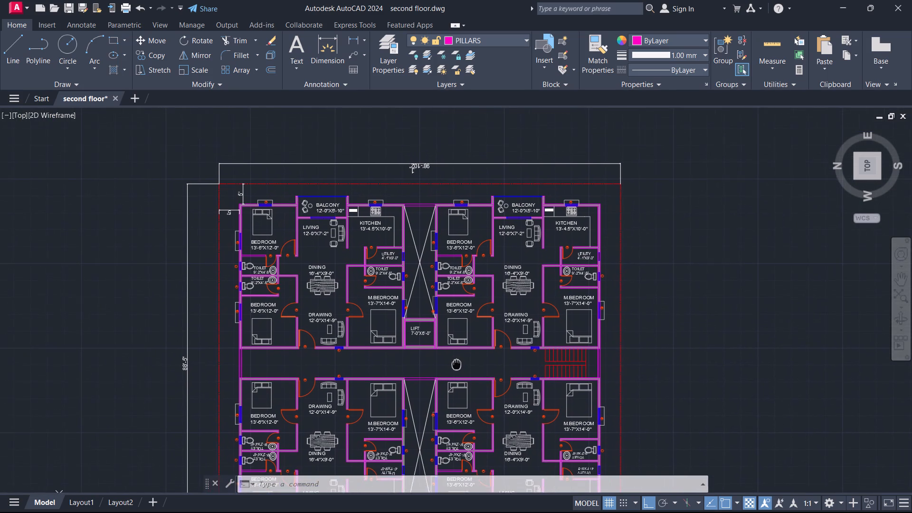
middle_drag(457, 365, 458, 370)
scroll(421, 275, up, 2)
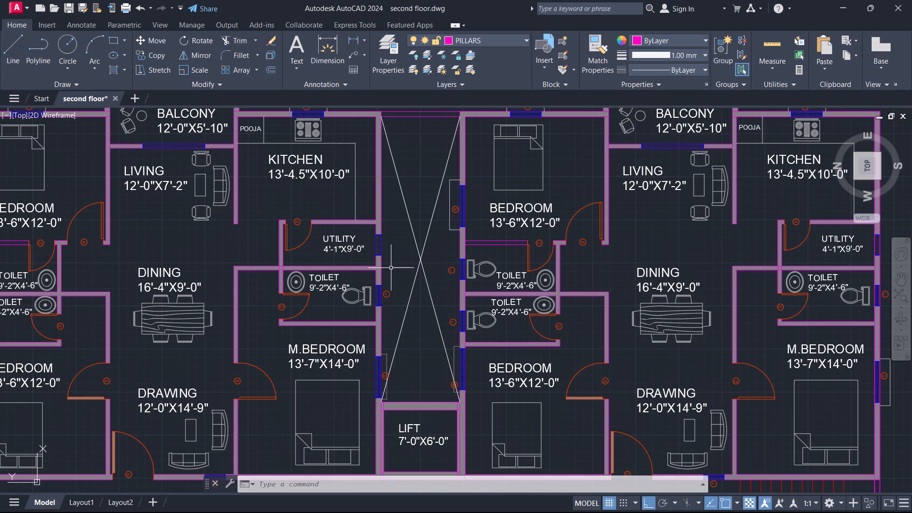
scroll(437, 288, down, 2)
middle_drag(418, 381, 418, 341)
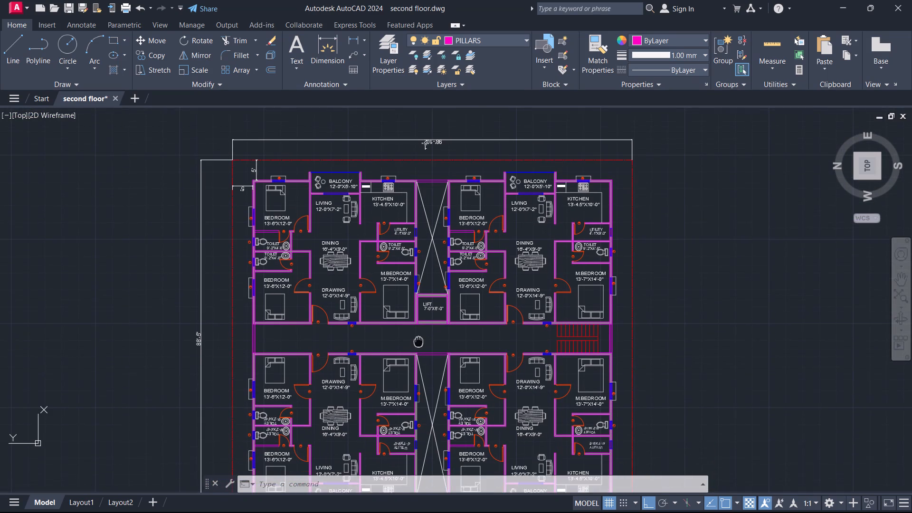
middle_drag(418, 341, 425, 327)
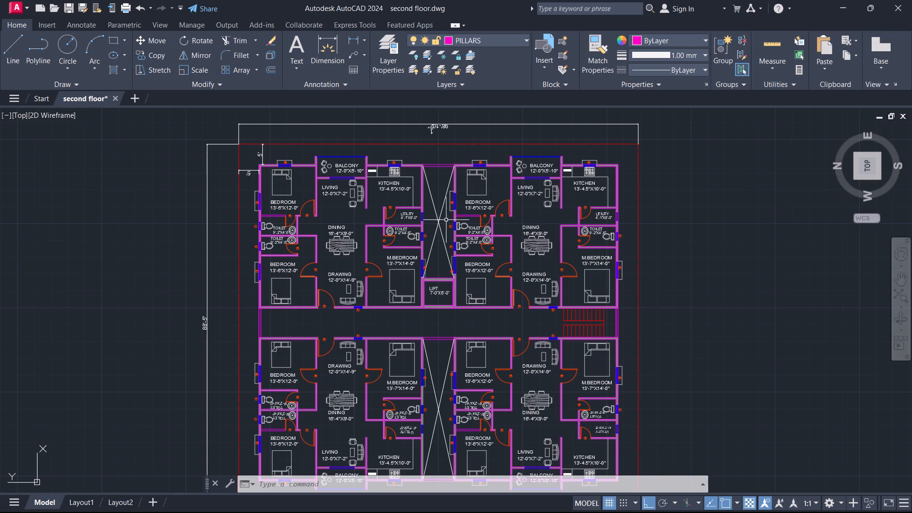
middle_drag(438, 161, 433, 192)
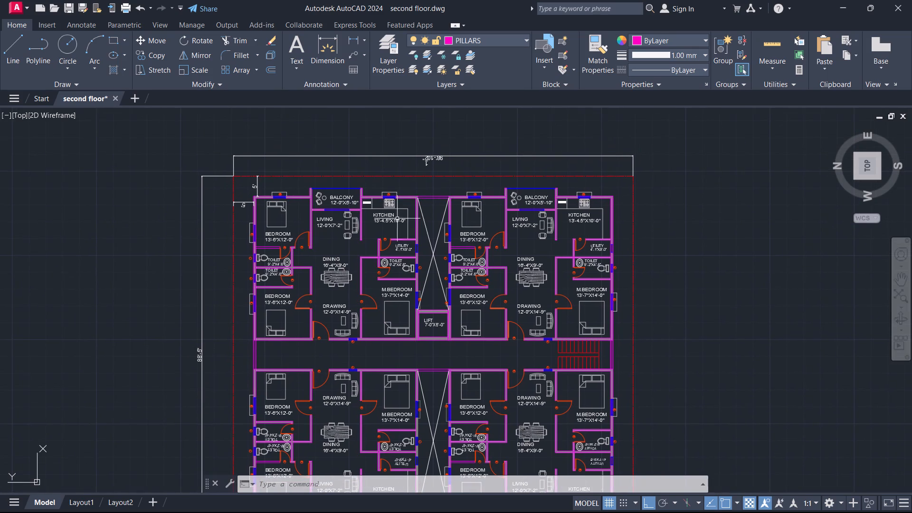
scroll(391, 224, up, 2)
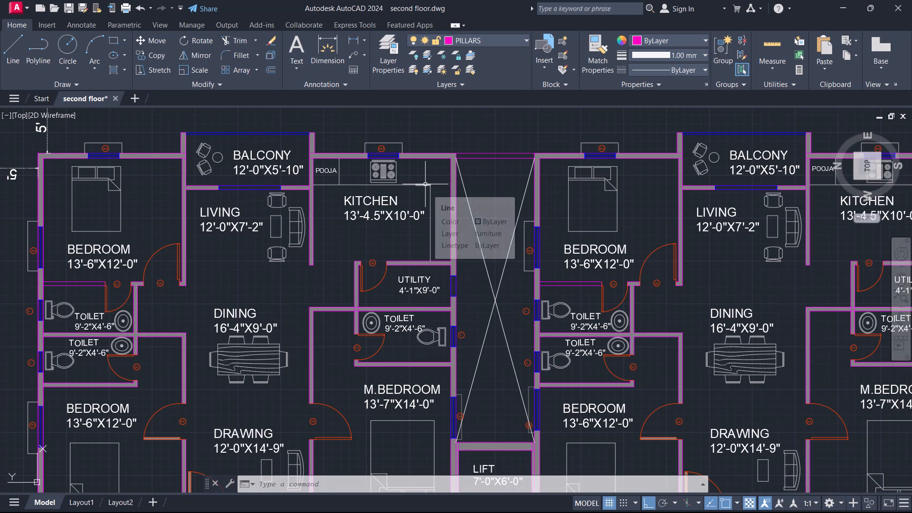
scroll(452, 187, down, 2)
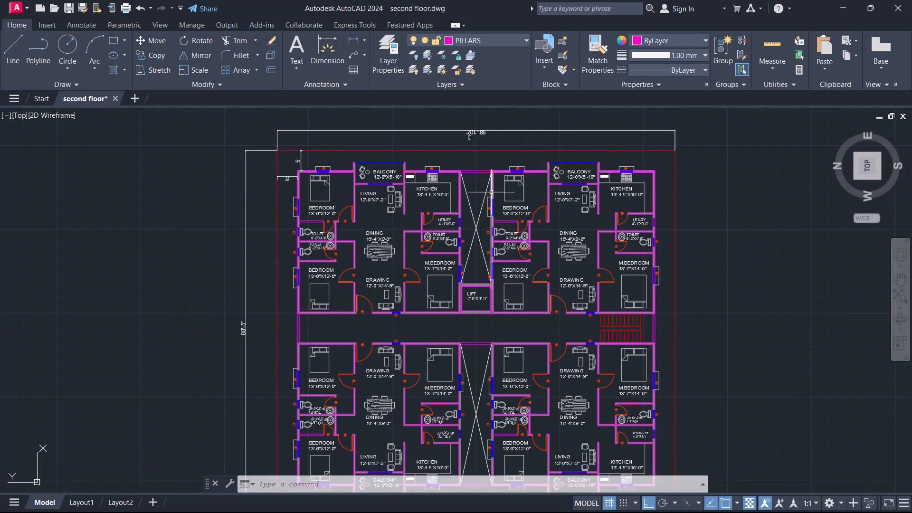
Examine the full site plan, covering all four flats, the site boundary, the outer dimensions and the west-face road.
middle_drag(476, 266, 482, 239)
scroll(482, 251, down, 1)
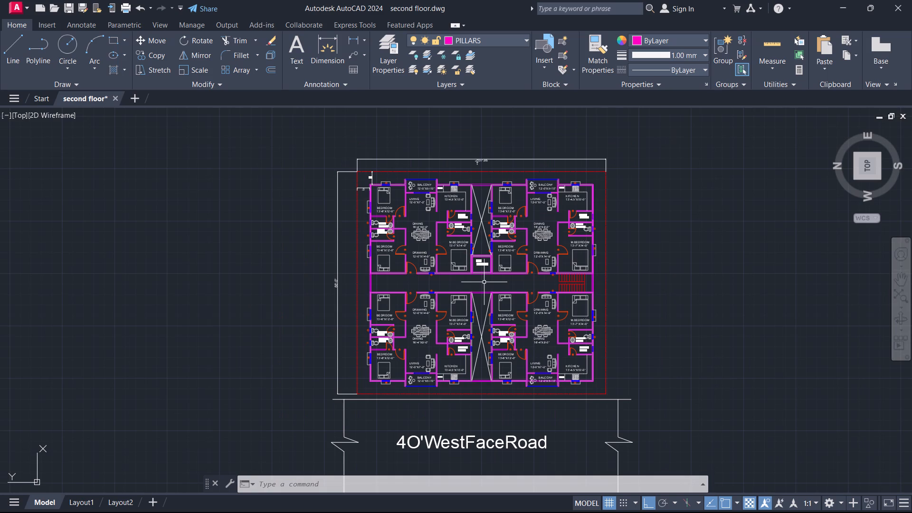
middle_drag(484, 282, 466, 255)
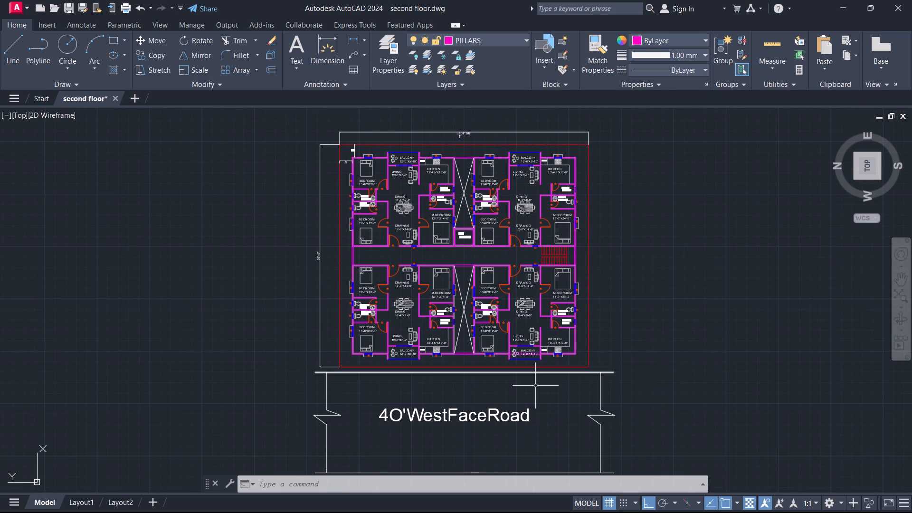
middle_drag(535, 386, 497, 348)
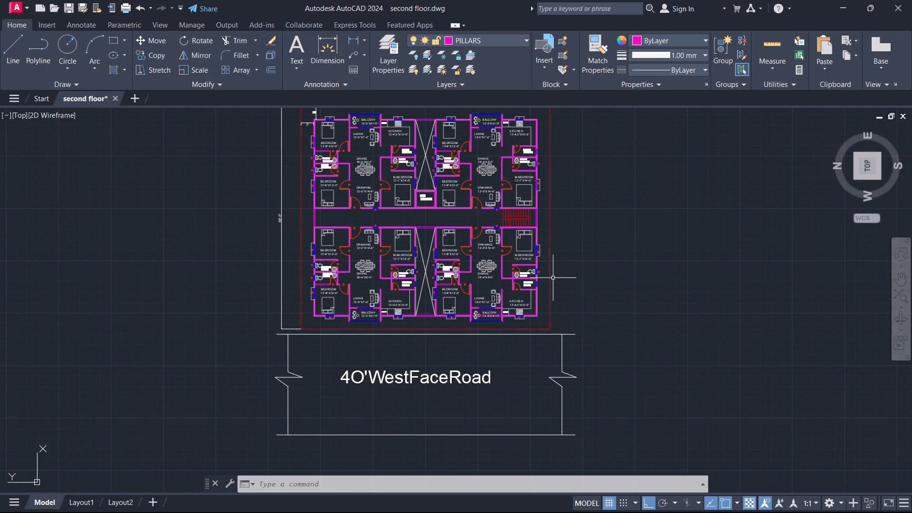
middle_drag(579, 246, 584, 264)
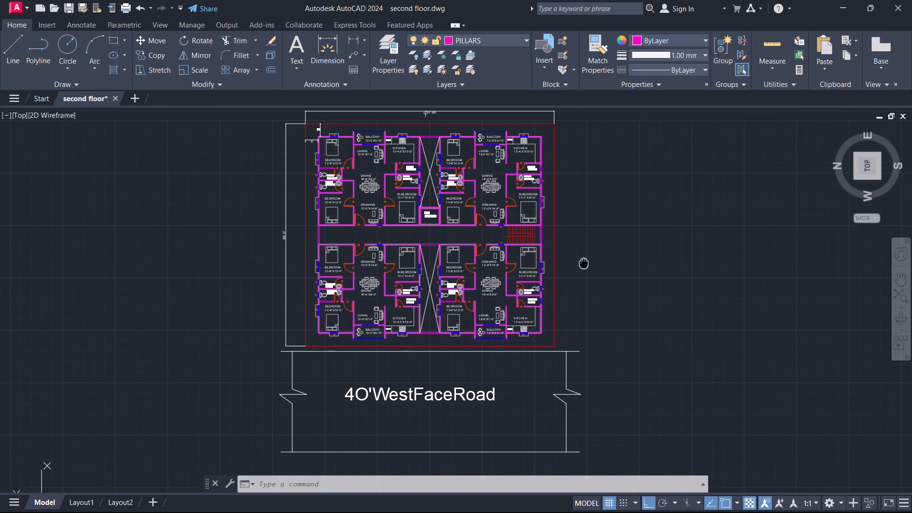
middle_drag(584, 264, 584, 268)
scroll(584, 268, down, 1)
scroll(584, 268, up, 1)
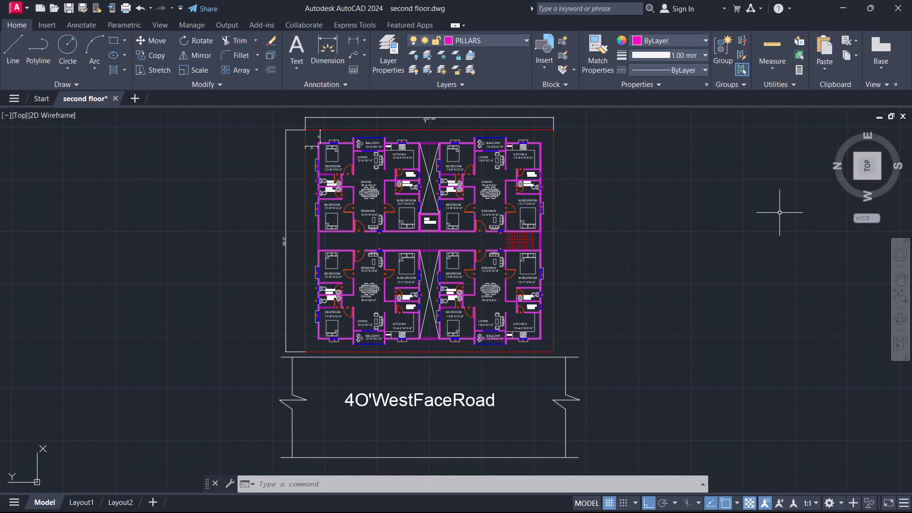
Examine the upper flat beside the staircase and its nearby site boundary, and review the whole floor plan with the road.
scroll(507, 145, up, 1)
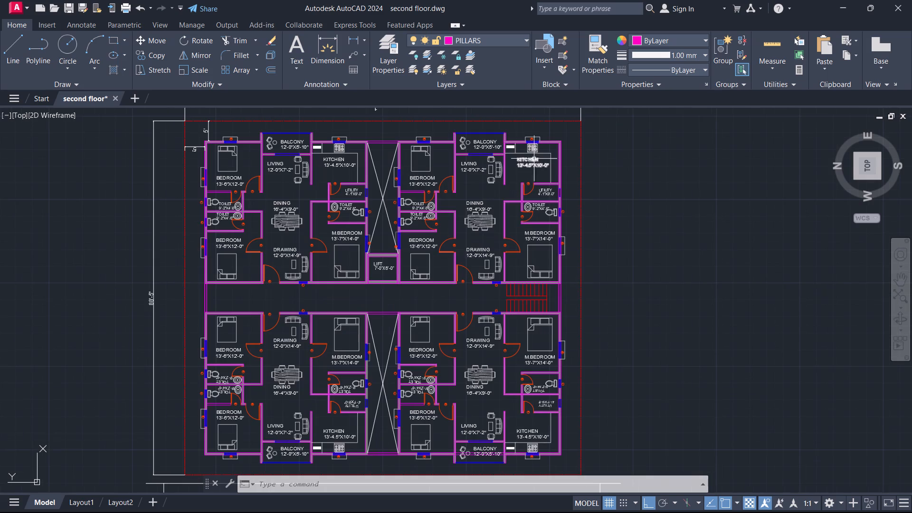
scroll(539, 172, up, 2)
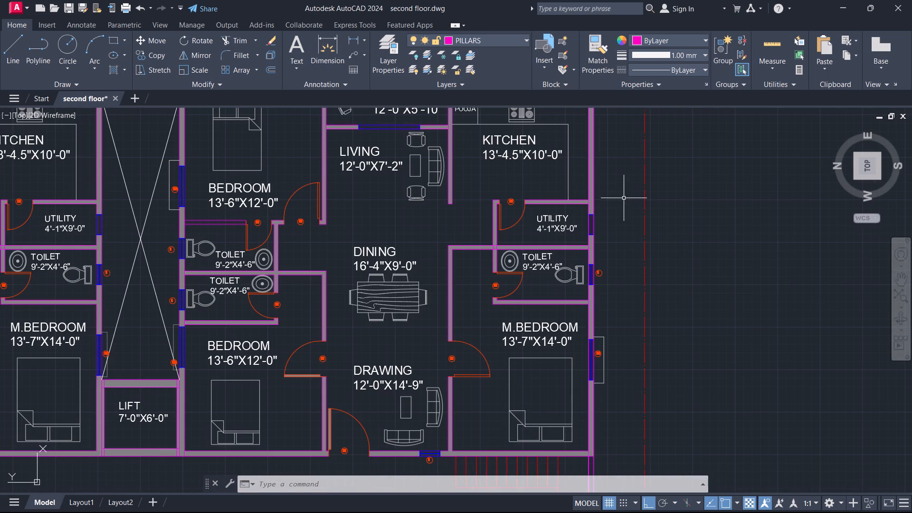
scroll(625, 199, down, 1)
scroll(658, 259, down, 1)
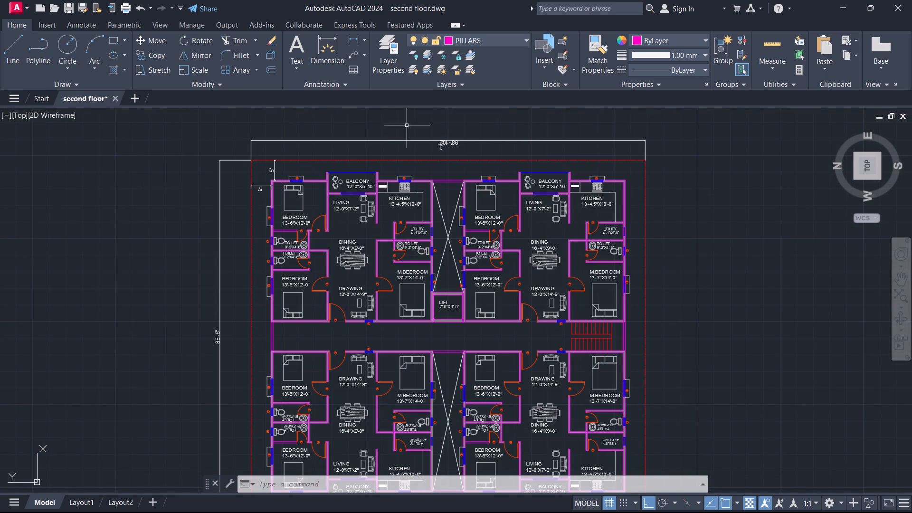
scroll(409, 123, up, 1)
scroll(409, 123, down, 1)
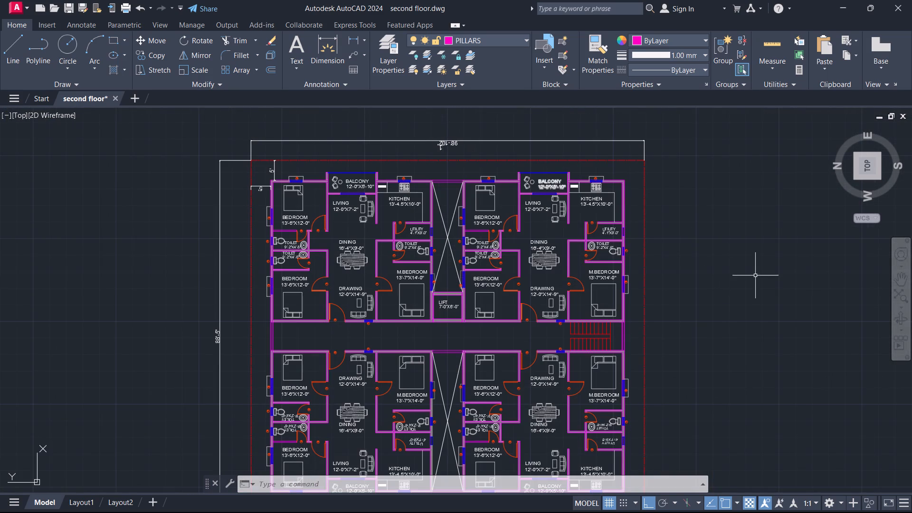
middle_drag(720, 295, 707, 254)
middle_drag(707, 254, 715, 293)
scroll(711, 270, down, 1)
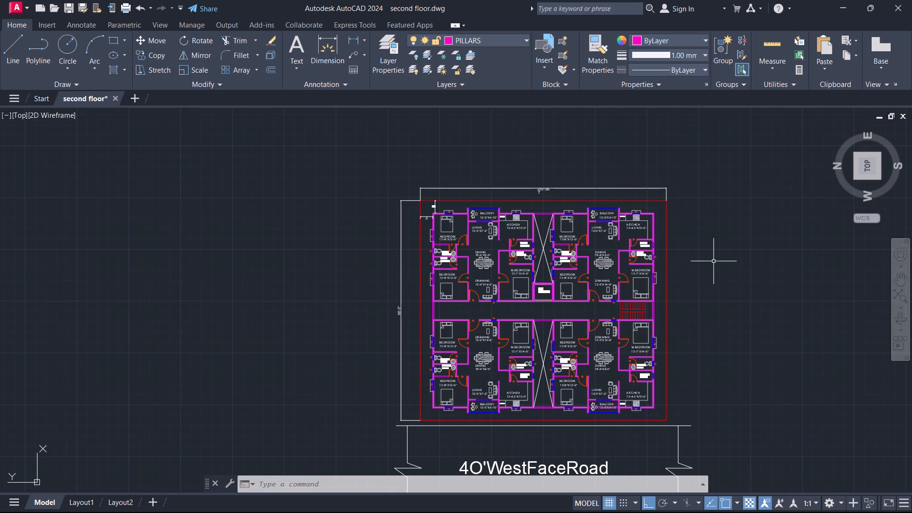
middle_drag(716, 263, 617, 206)
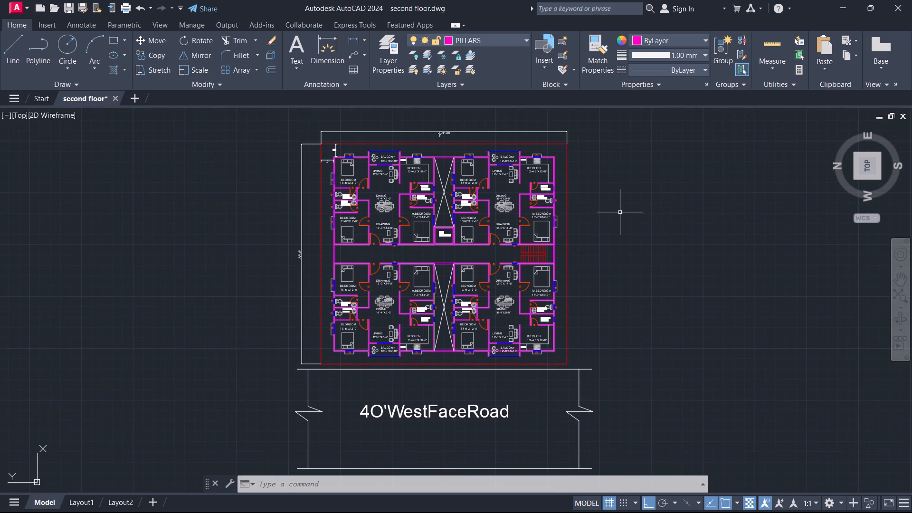
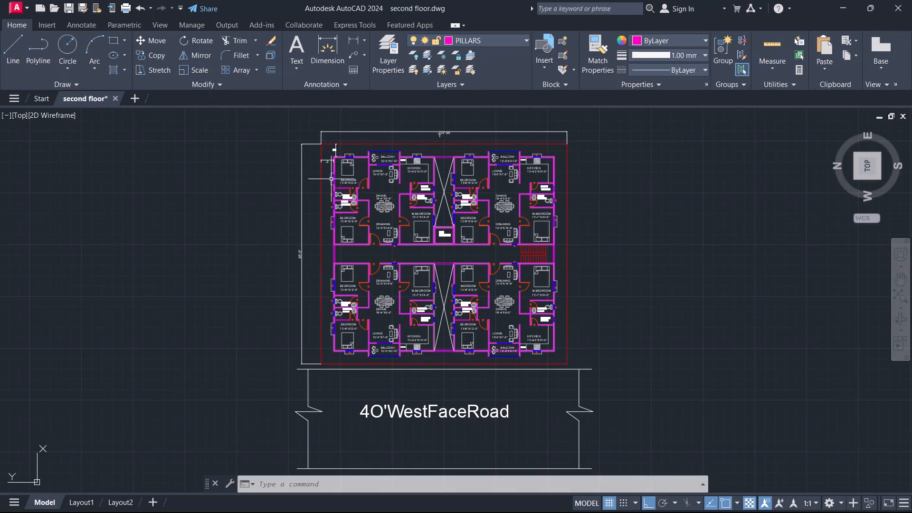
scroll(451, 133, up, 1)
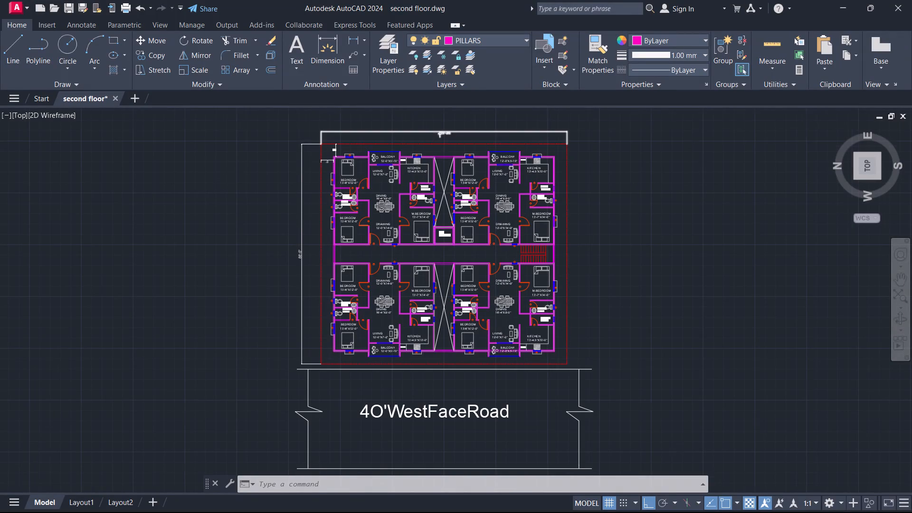
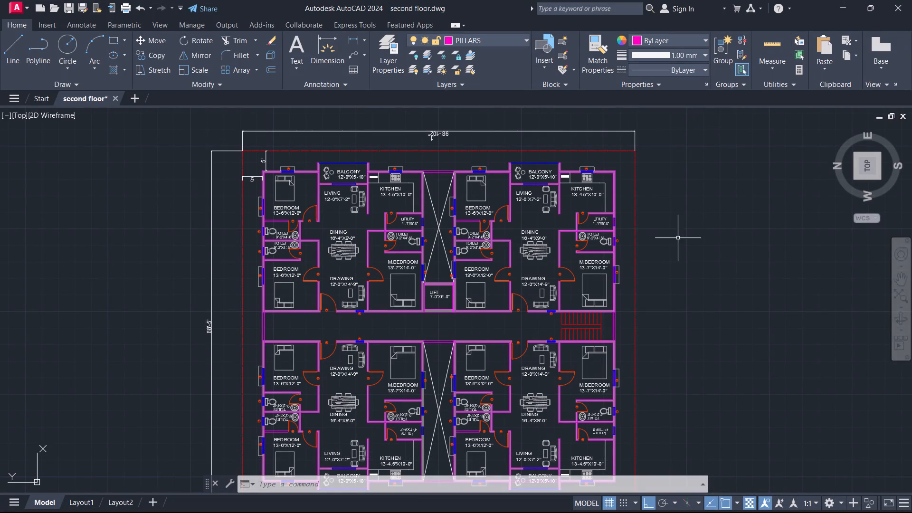
Examine the whole second-floor plan, from the upper and lower flats and the central corridor to the site boundary and road.
middle_drag(675, 211, 699, 179)
scroll(699, 179, up, 1)
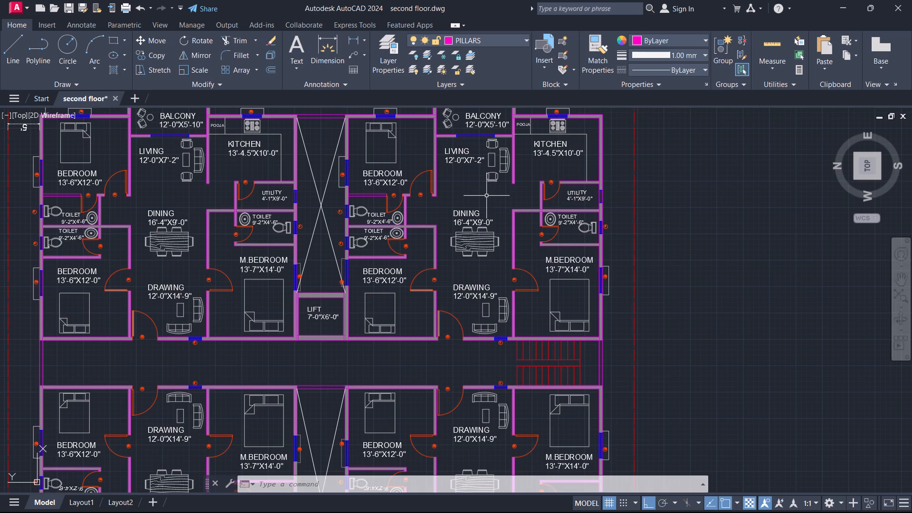
middle_drag(486, 197, 607, 289)
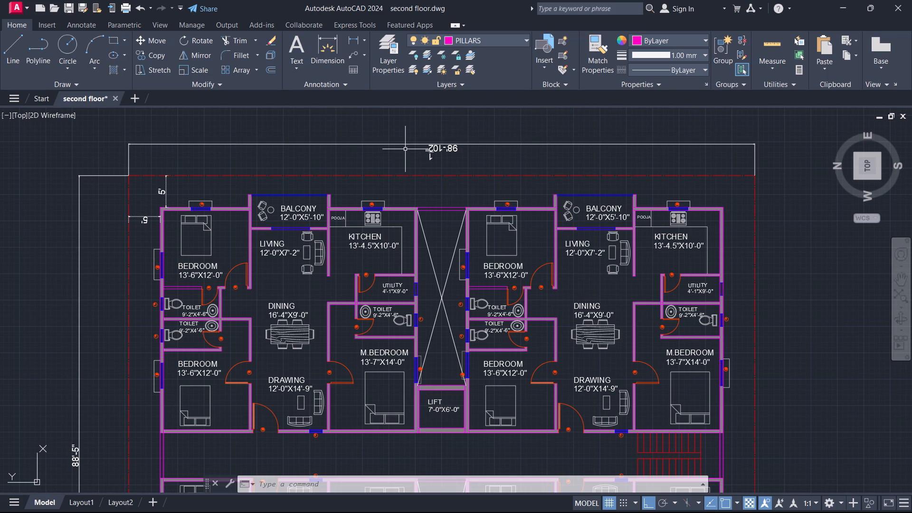
scroll(395, 126, down, 1)
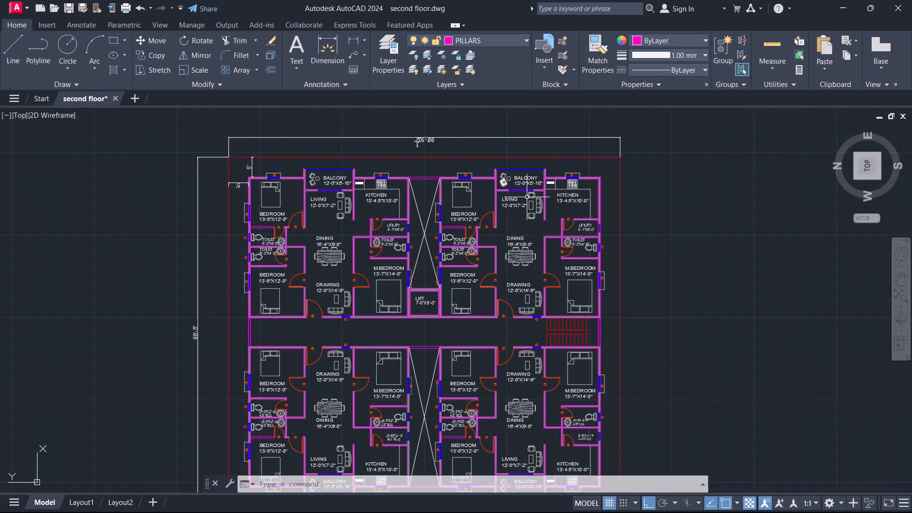
scroll(657, 264, up, 1)
scroll(657, 264, down, 2)
middle_drag(638, 274, 631, 239)
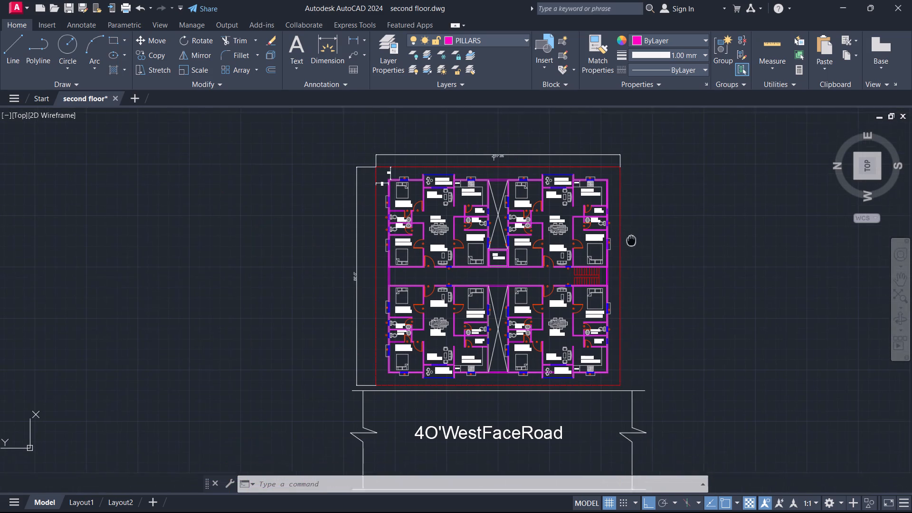
middle_drag(631, 239, 631, 210)
scroll(462, 251, up, 1)
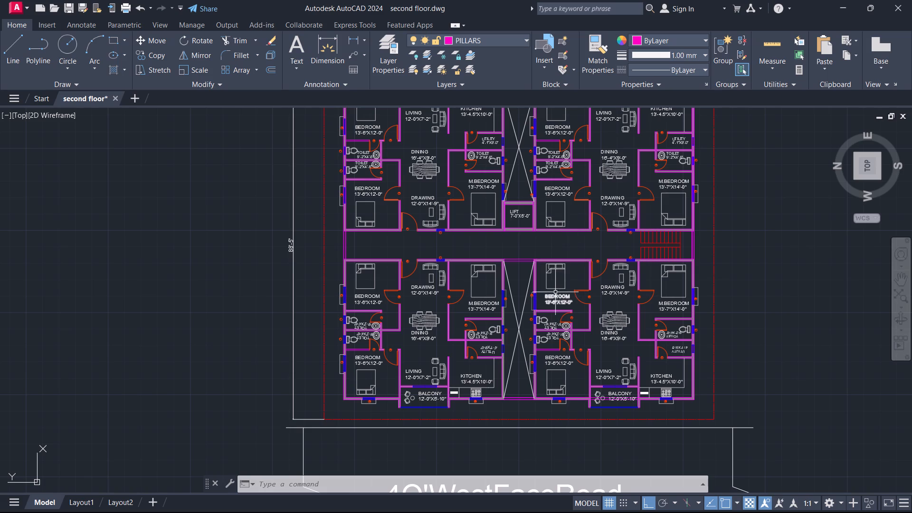
middle_drag(750, 187, 712, 263)
scroll(702, 248, down, 1)
middle_drag(698, 282, 692, 265)
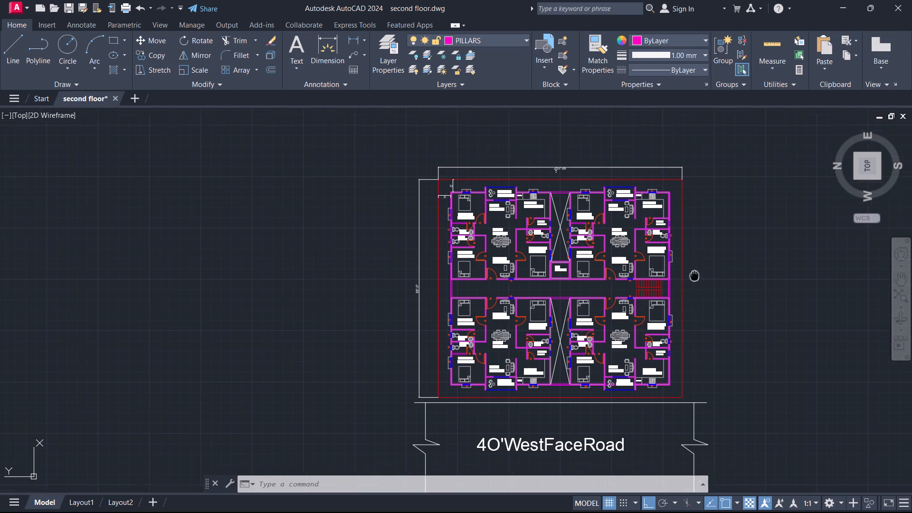
middle_drag(692, 265, 680, 240)
scroll(464, 254, up, 1)
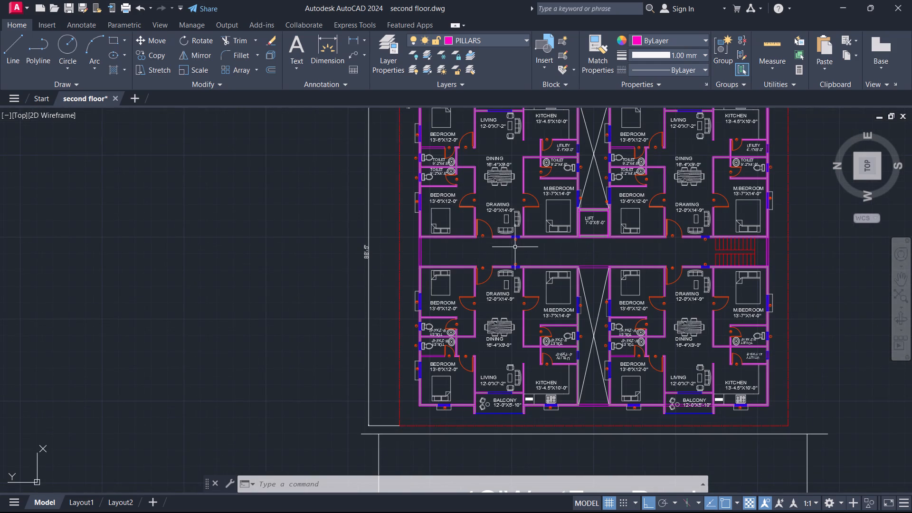
middle_drag(515, 247, 447, 300)
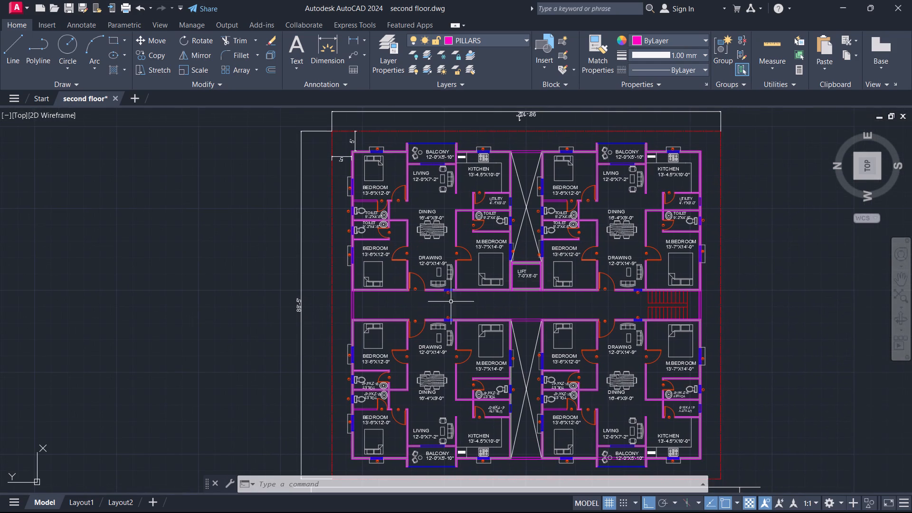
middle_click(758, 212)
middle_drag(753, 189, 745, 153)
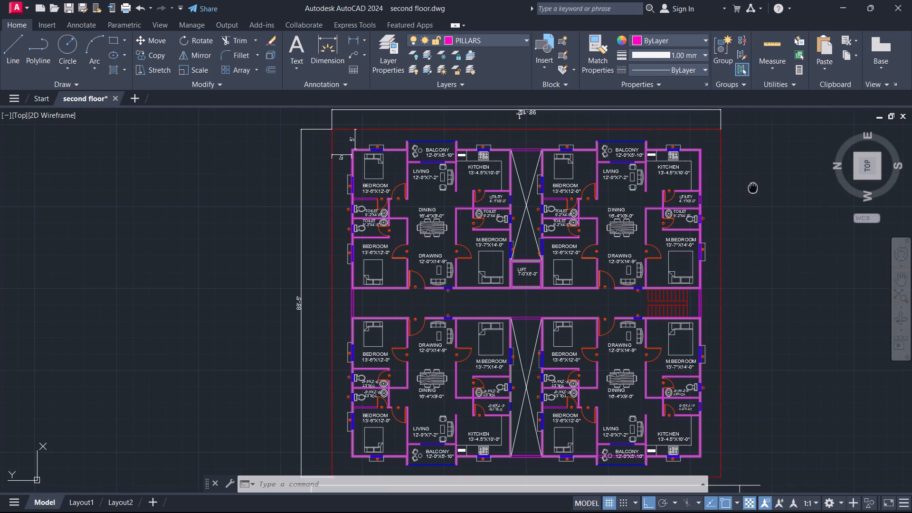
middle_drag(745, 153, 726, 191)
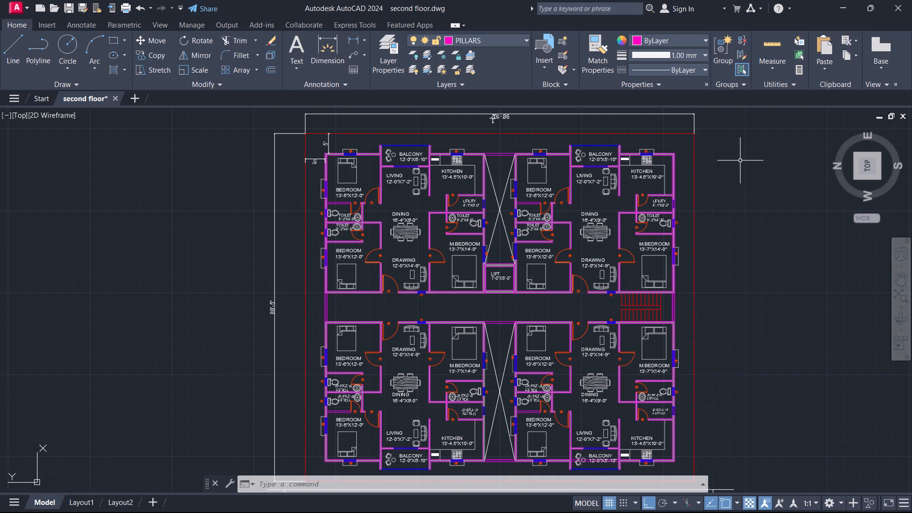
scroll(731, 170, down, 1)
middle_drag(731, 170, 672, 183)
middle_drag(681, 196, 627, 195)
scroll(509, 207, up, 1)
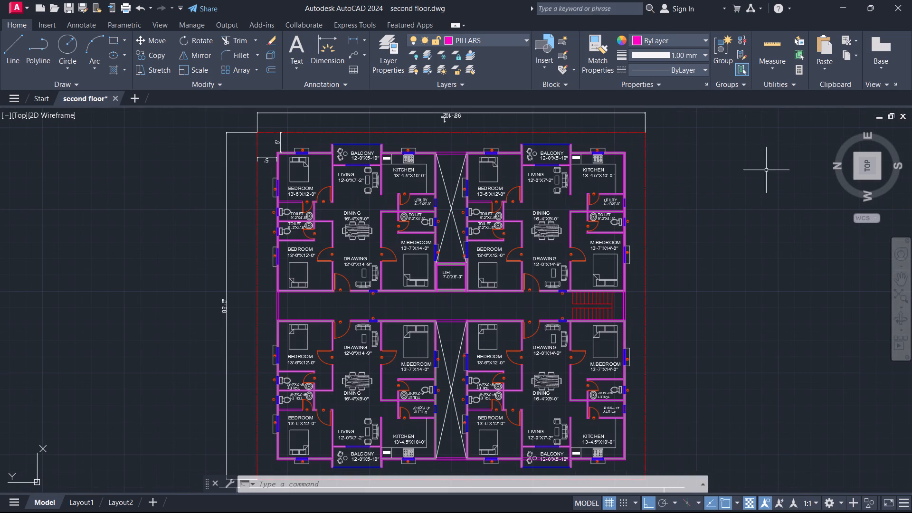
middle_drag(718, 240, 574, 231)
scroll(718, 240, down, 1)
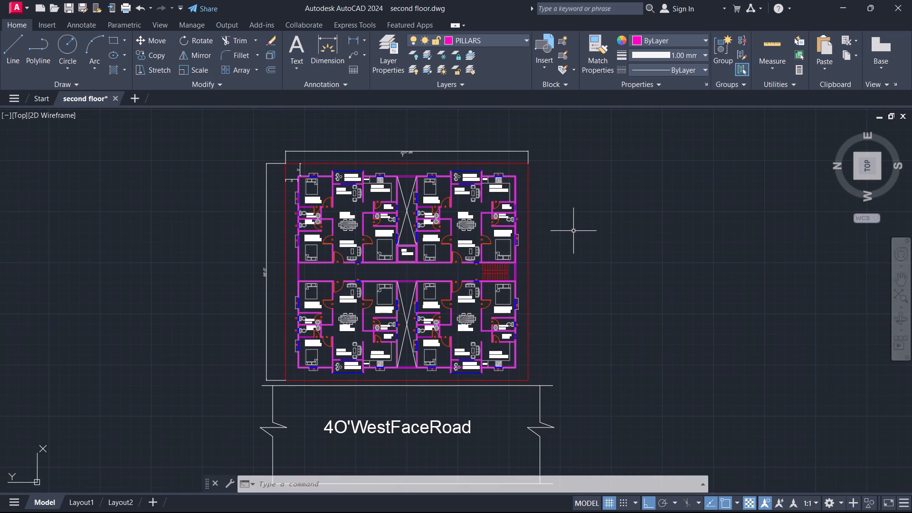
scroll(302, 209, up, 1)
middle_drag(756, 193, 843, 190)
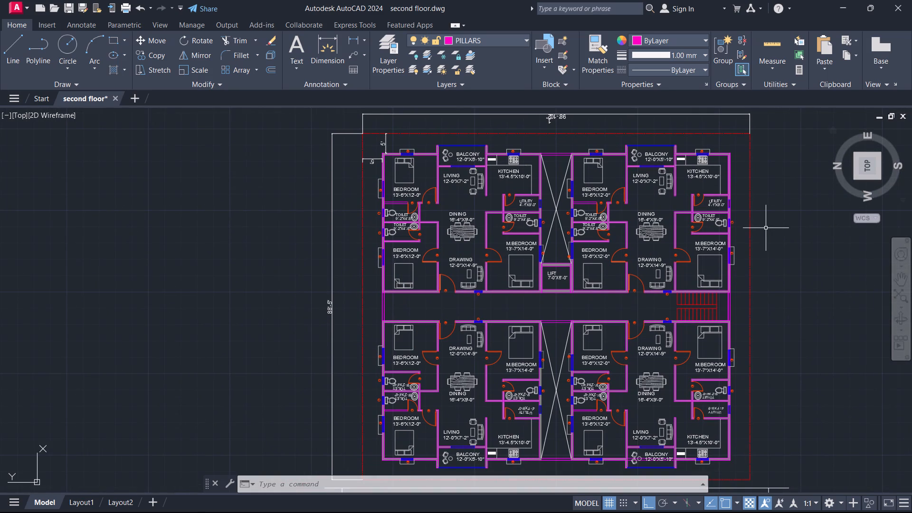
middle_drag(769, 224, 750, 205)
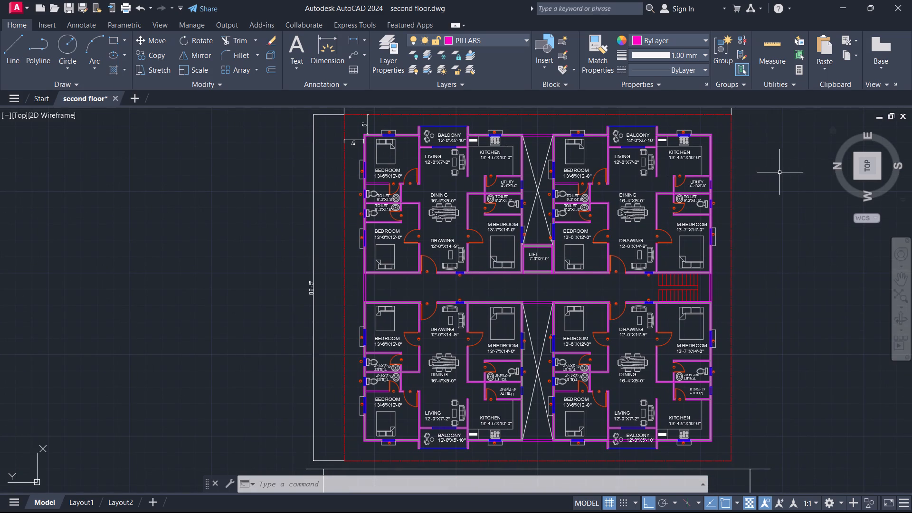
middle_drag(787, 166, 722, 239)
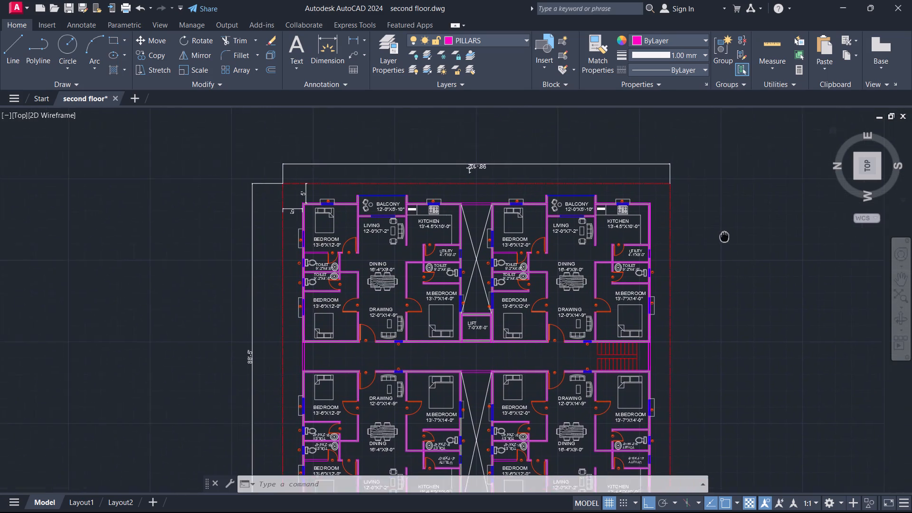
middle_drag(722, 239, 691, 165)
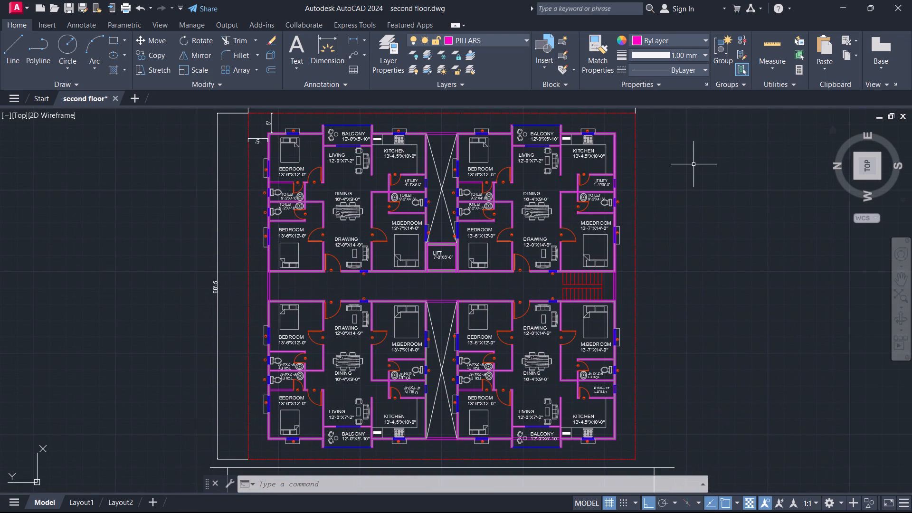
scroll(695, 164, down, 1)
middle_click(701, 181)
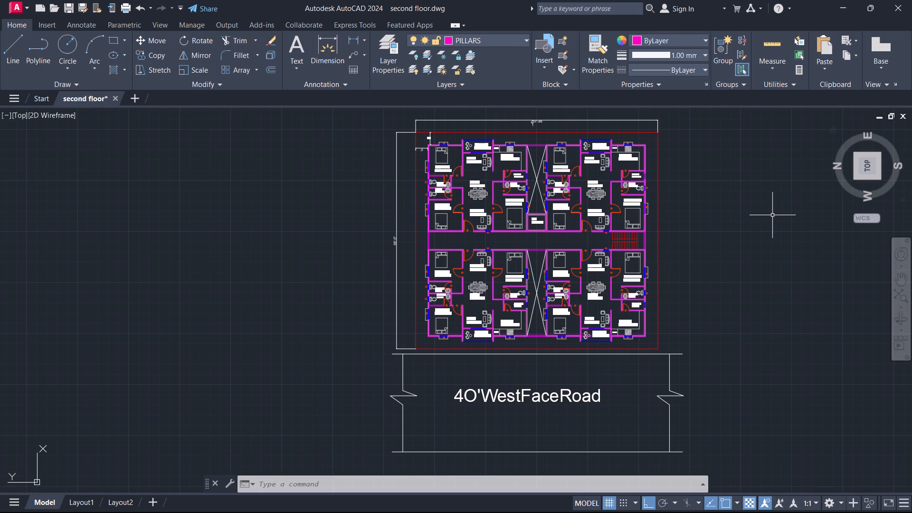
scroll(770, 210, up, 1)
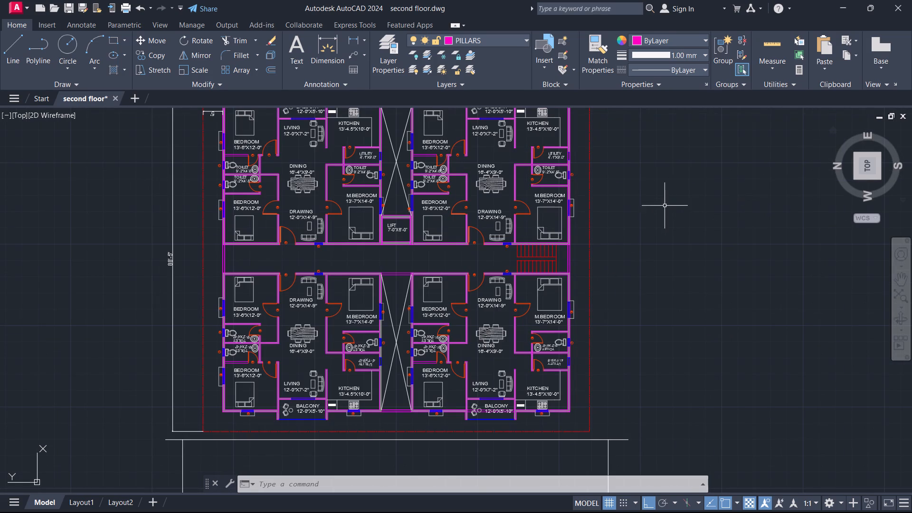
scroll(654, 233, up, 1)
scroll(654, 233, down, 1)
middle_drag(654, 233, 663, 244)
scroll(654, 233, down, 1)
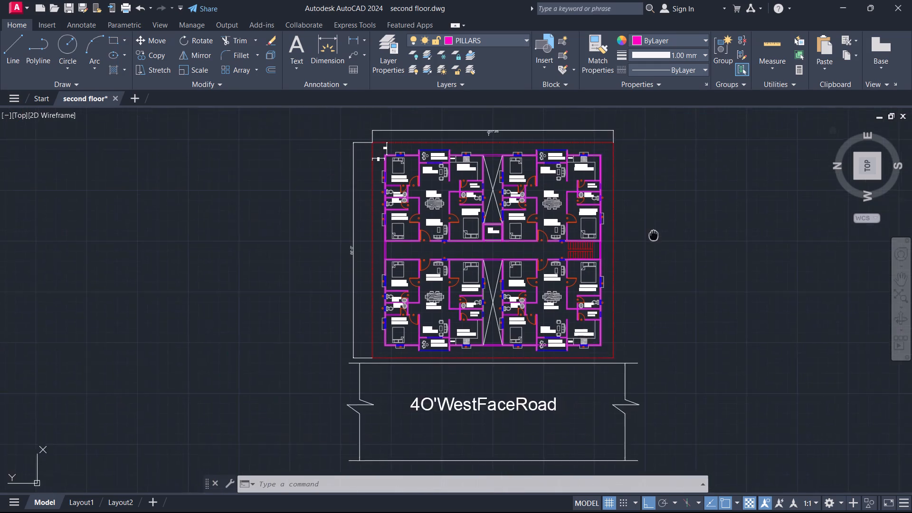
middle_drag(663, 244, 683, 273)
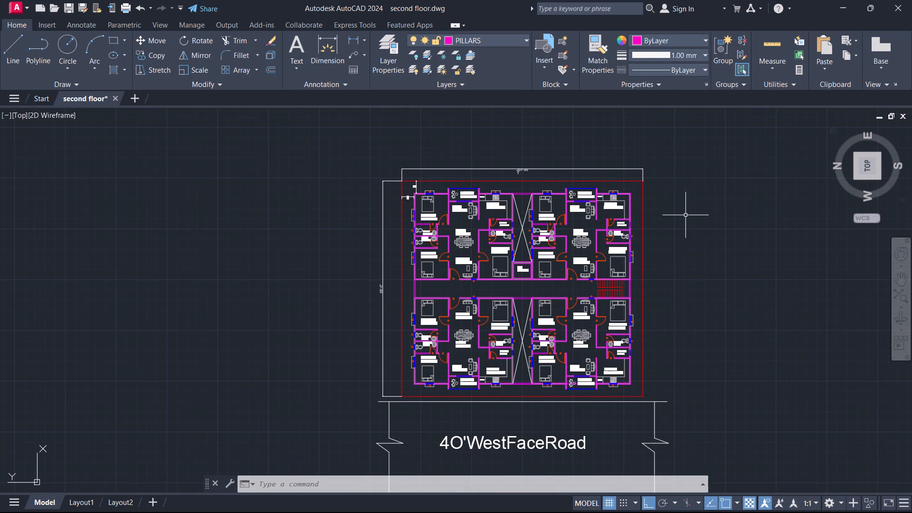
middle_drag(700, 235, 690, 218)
Examine the upper flats' room layout closely around the dining area, toilets and utility, and the corridor with the lift and stairs.
scroll(492, 175, up, 2)
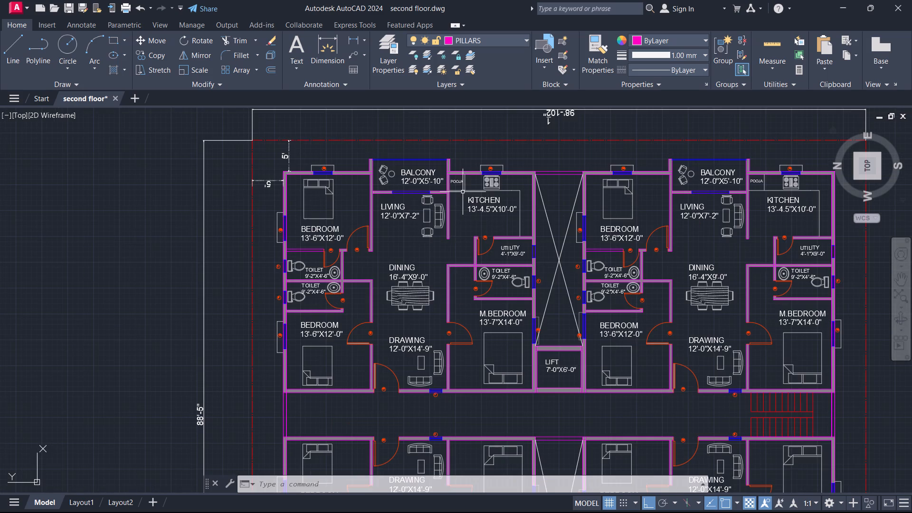
scroll(404, 209, down, 2)
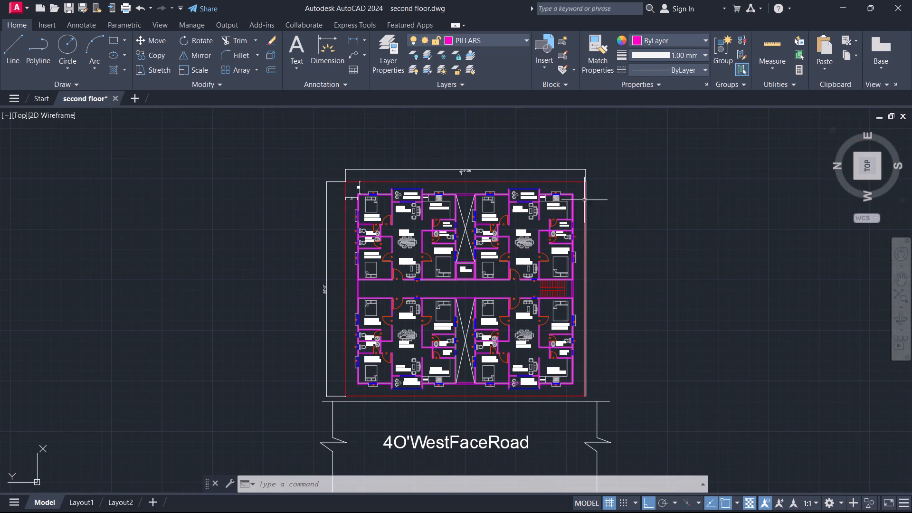
scroll(418, 215, up, 4)
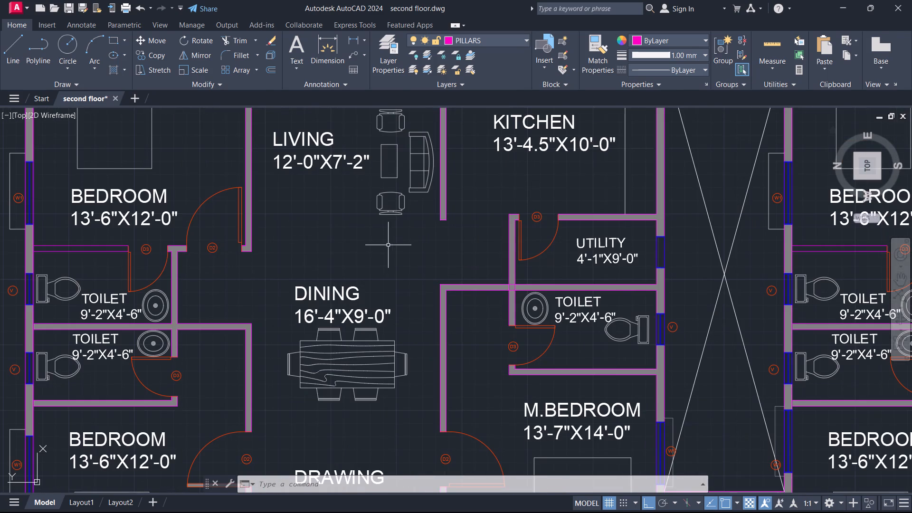
scroll(390, 247, down, 2)
scroll(365, 267, up, 3)
scroll(365, 261, down, 2)
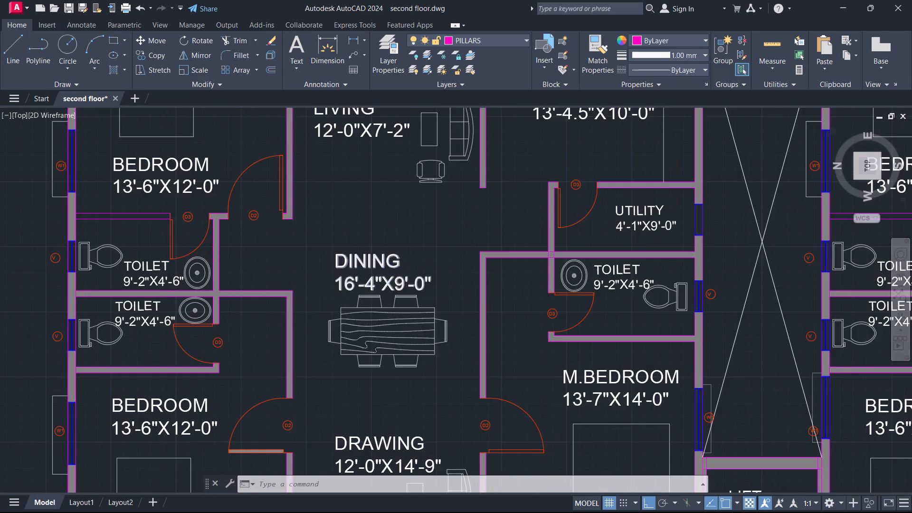
scroll(378, 254, down, 2)
scroll(431, 214, up, 1)
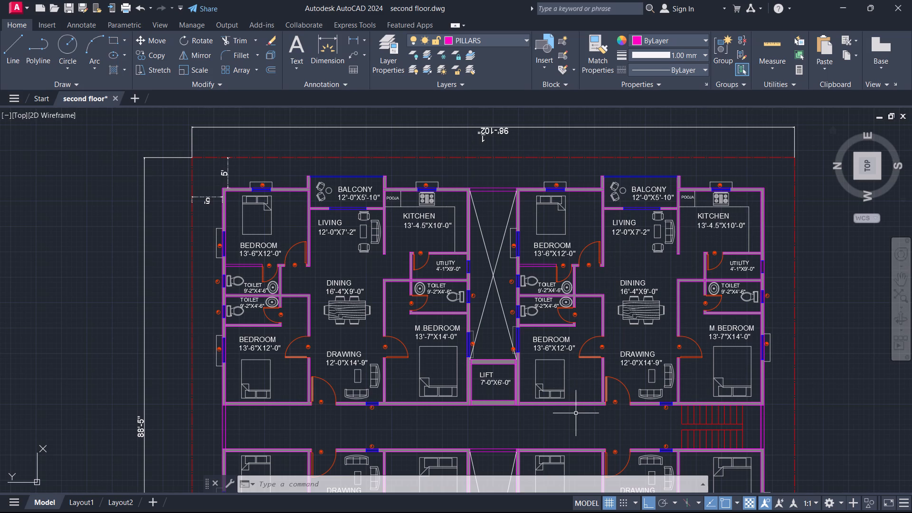
middle_drag(575, 417, 553, 267)
scroll(553, 267, down, 1)
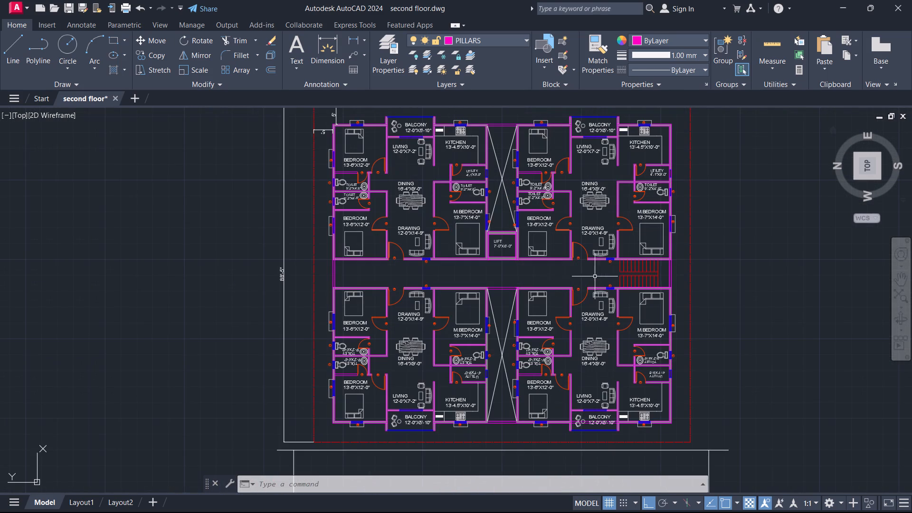
middle_drag(796, 272, 755, 308)
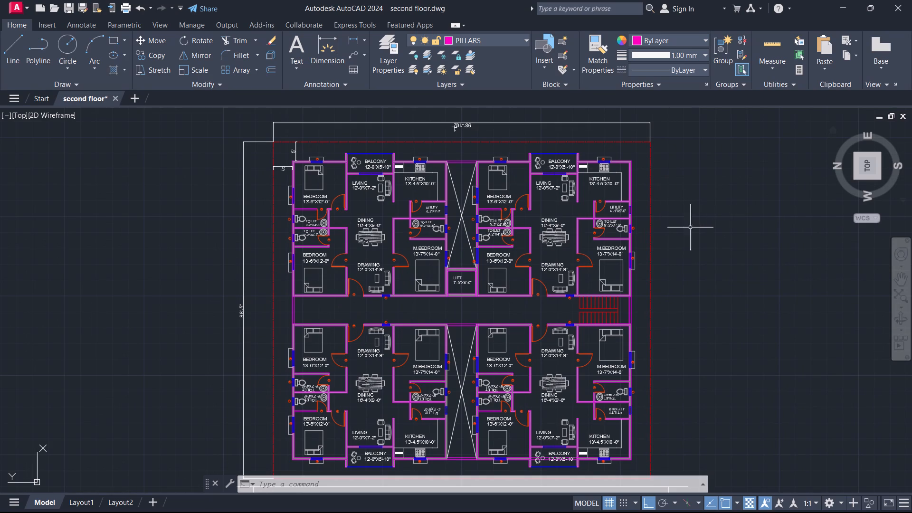
Draw a small upright rectangle on the PILLARS layer in the empty space outside the site boundary, beyond the upper-right flat's kitchen.
scroll(685, 228, down, 1)
middle_drag(718, 220, 607, 220)
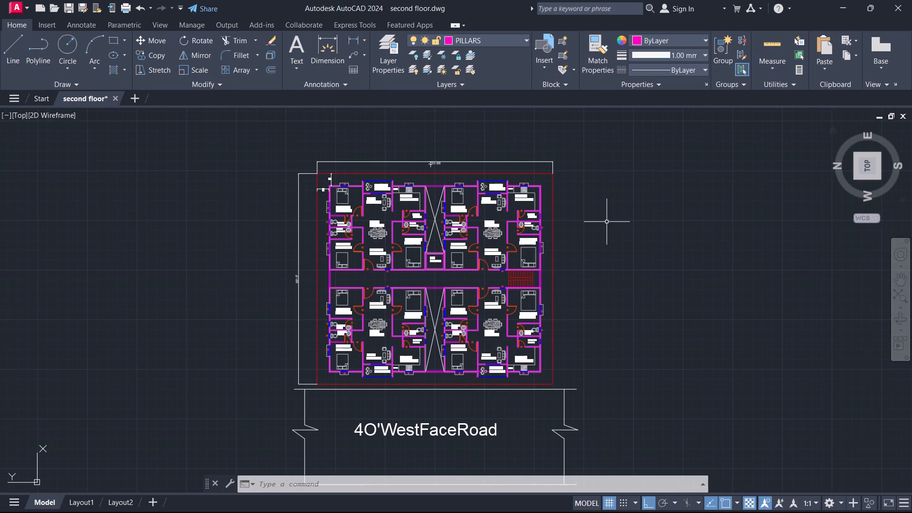
text(REC)
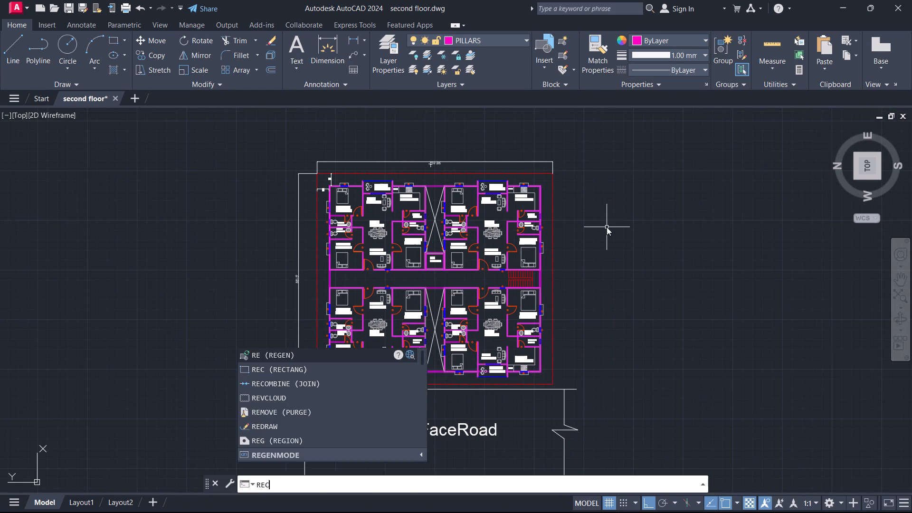
key(Return)
click(597, 173)
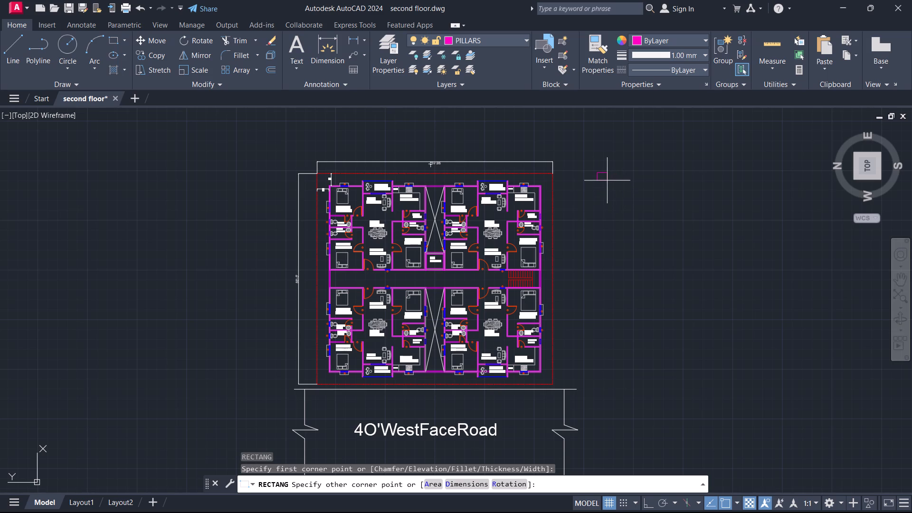
scroll(607, 184, up, 3)
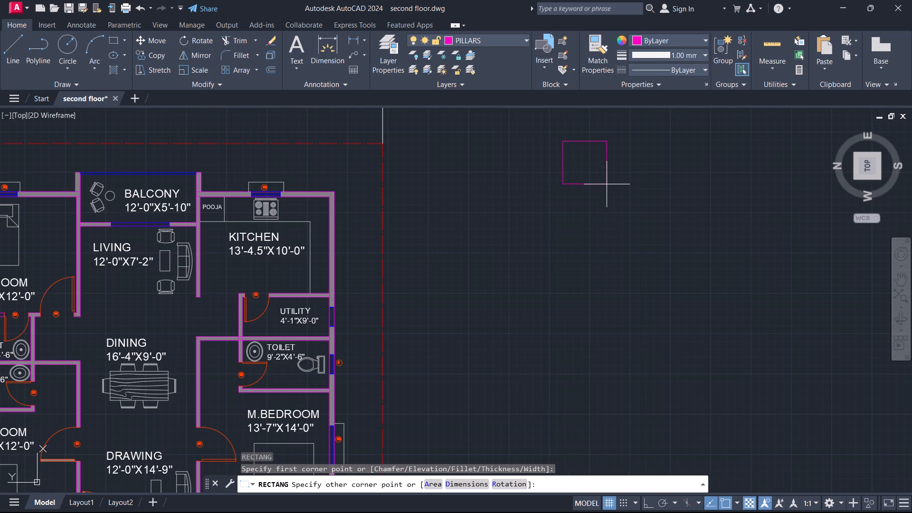
click(582, 182)
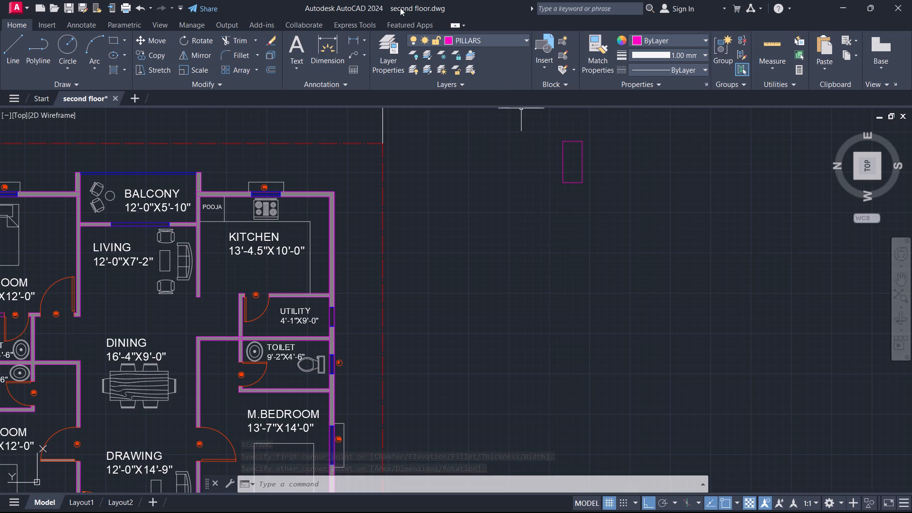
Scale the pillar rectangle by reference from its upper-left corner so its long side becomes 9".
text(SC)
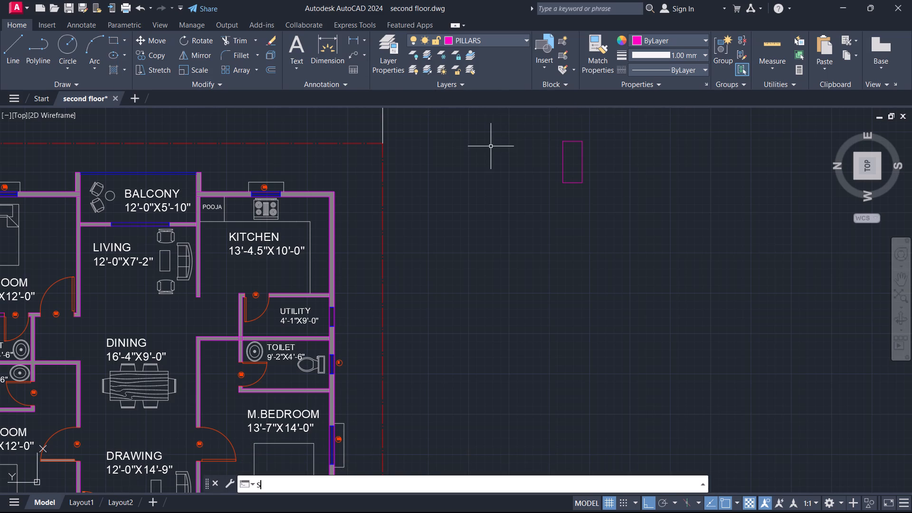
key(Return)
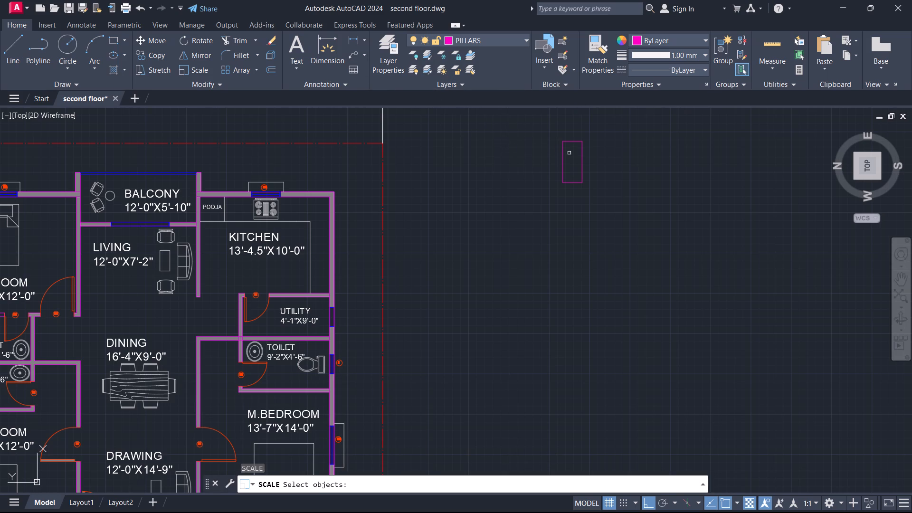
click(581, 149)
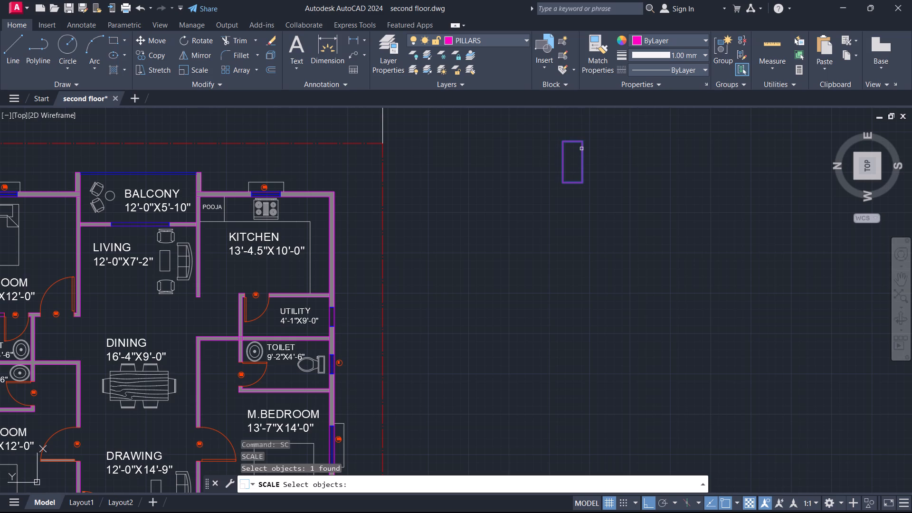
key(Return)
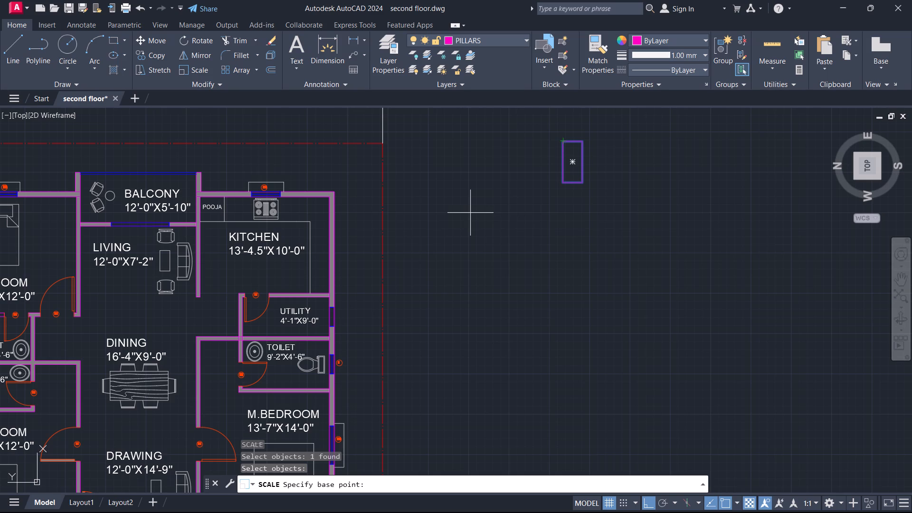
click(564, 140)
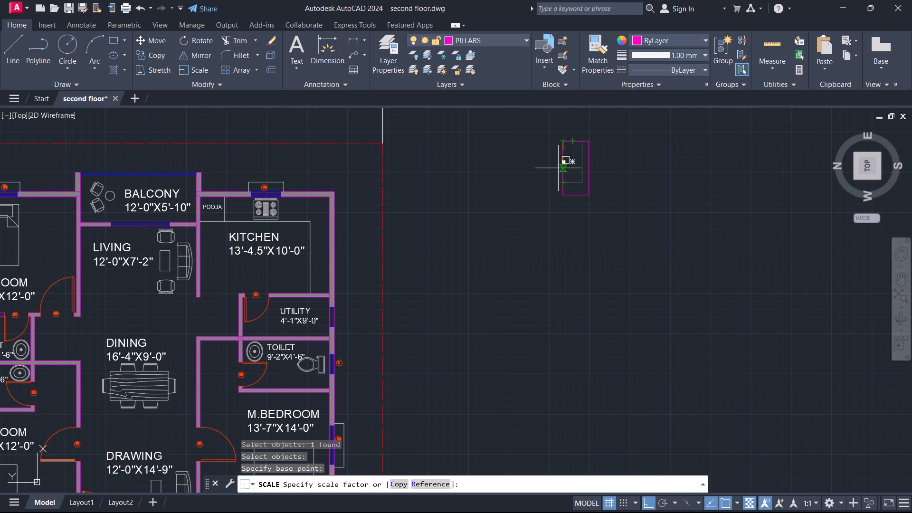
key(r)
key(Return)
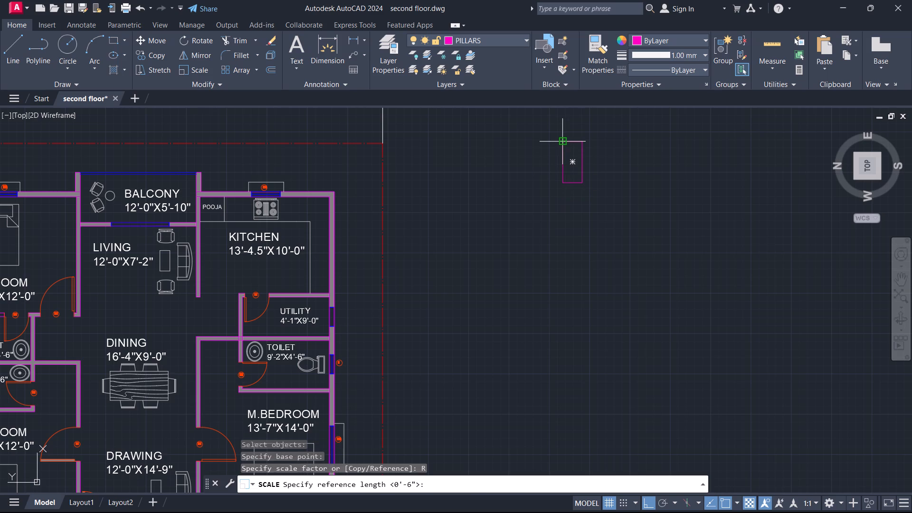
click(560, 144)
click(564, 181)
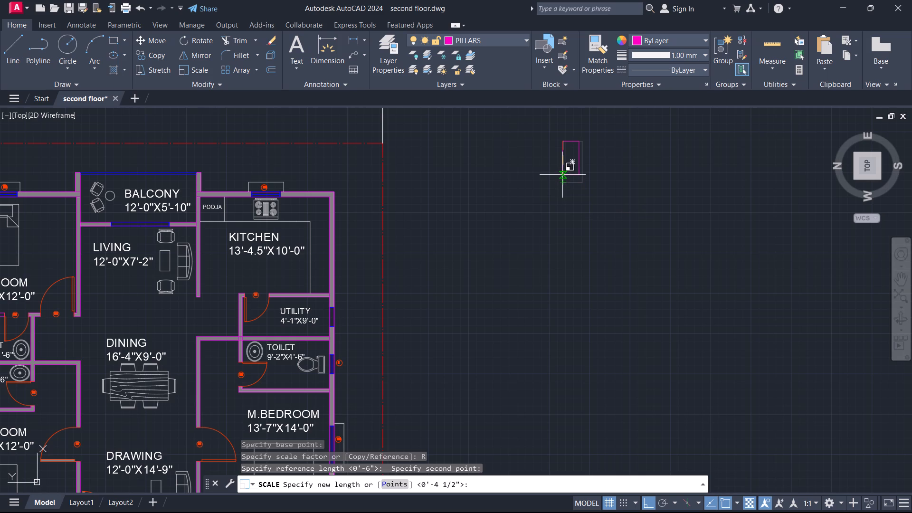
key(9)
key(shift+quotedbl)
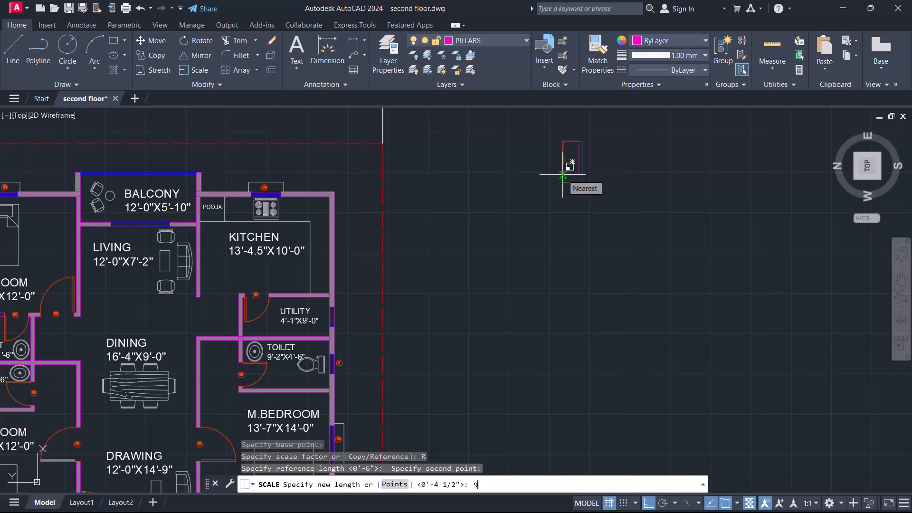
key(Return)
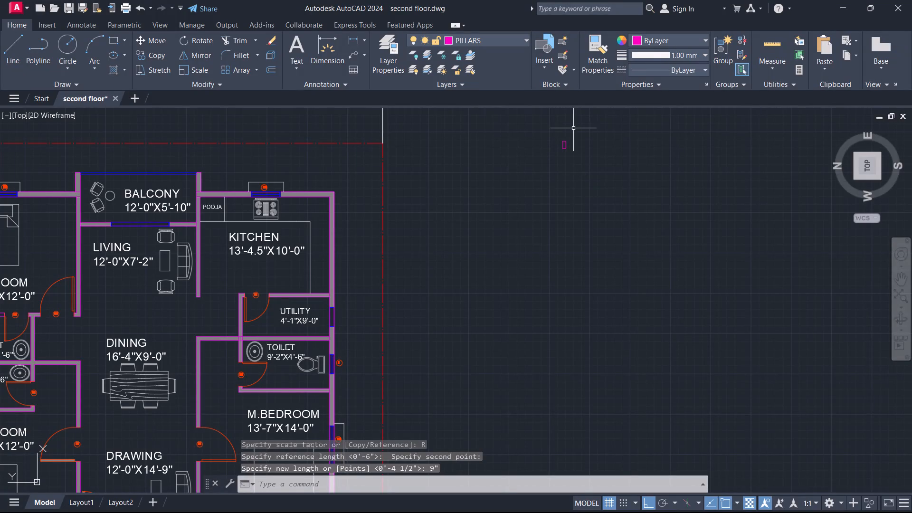
Scale the pillar rectangle by reference from its upper-left corner so its short top side becomes 6".
scroll(566, 131, up, 4)
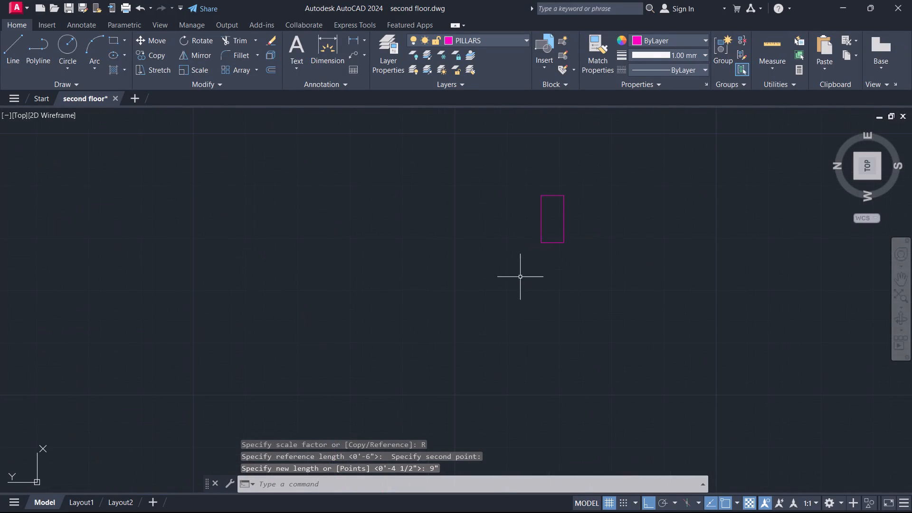
key(space)
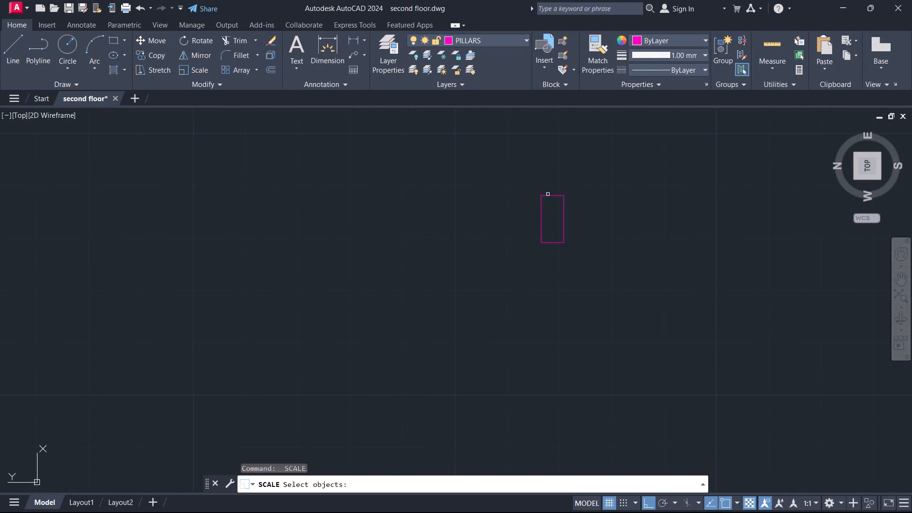
click(548, 194)
key(space)
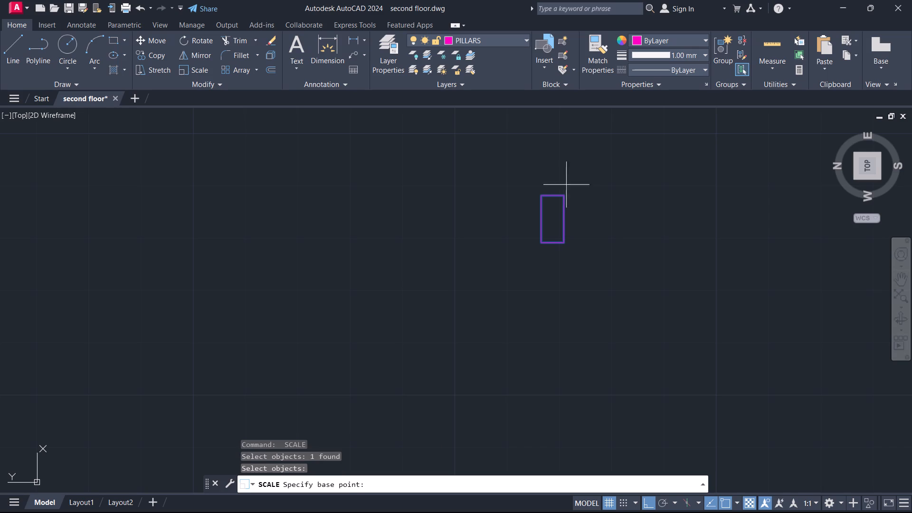
click(542, 194)
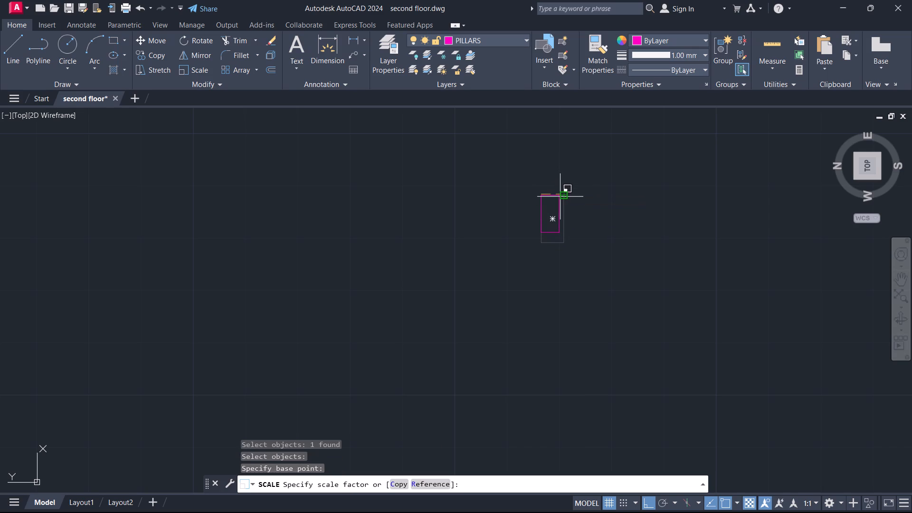
key(r)
key(Return)
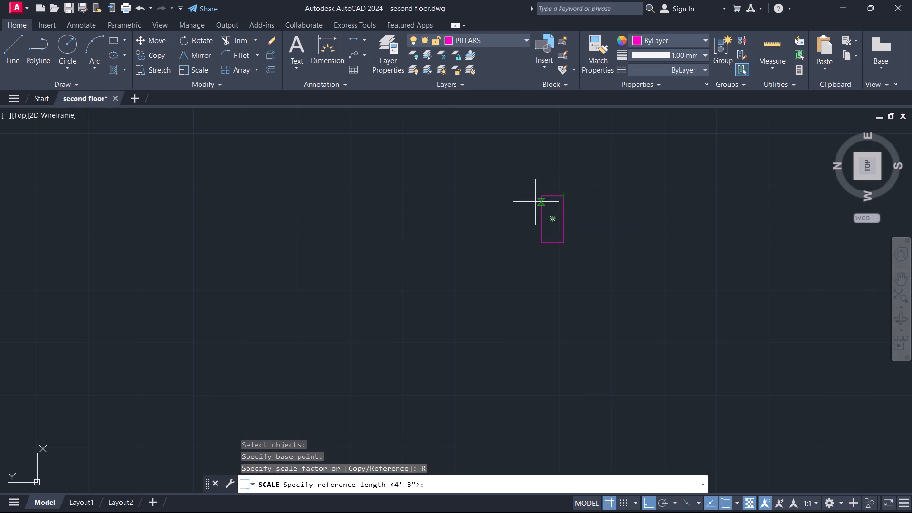
click(540, 194)
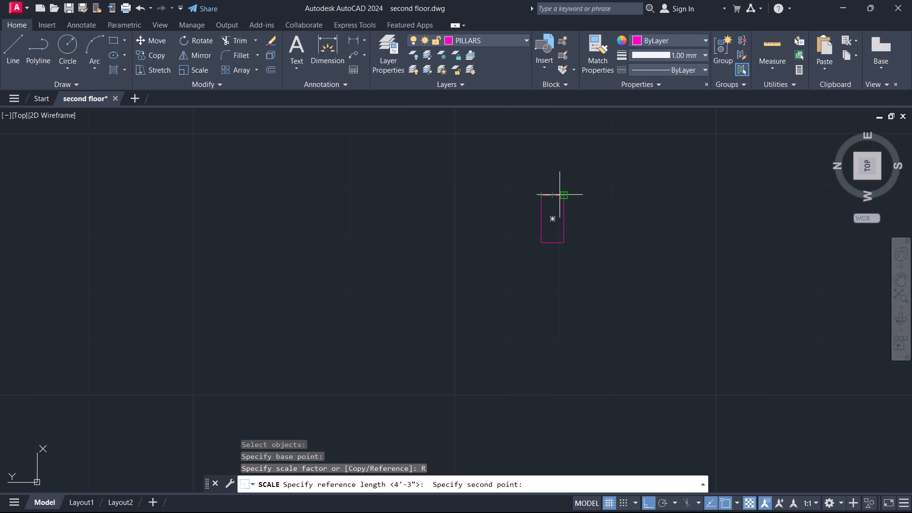
click(561, 197)
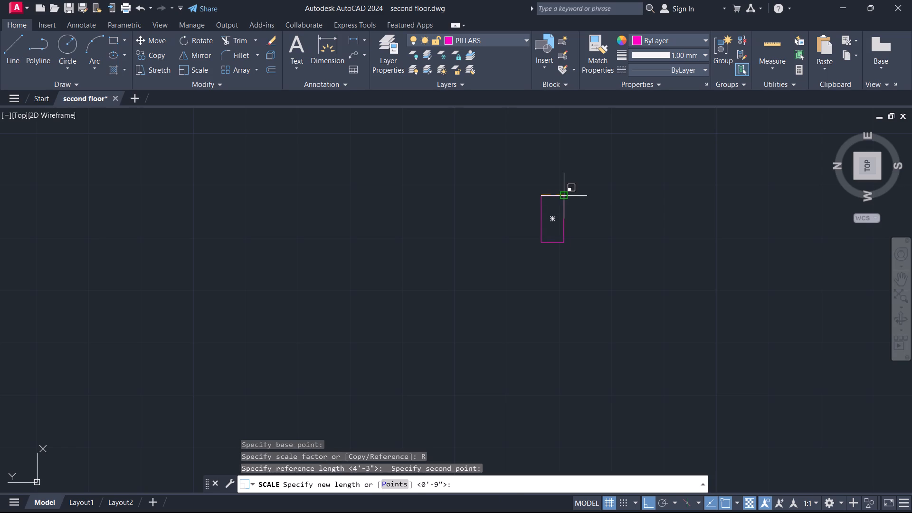
key(6)
key(shift+quotedbl)
key(Return)
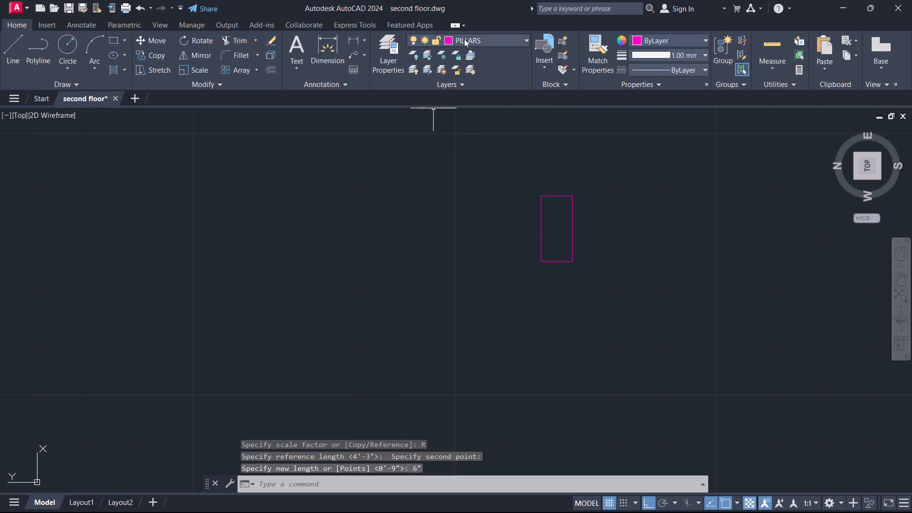
Measure the pillar rectangle's long side with a linear dimension preview, without placing the dimension.
click(352, 39)
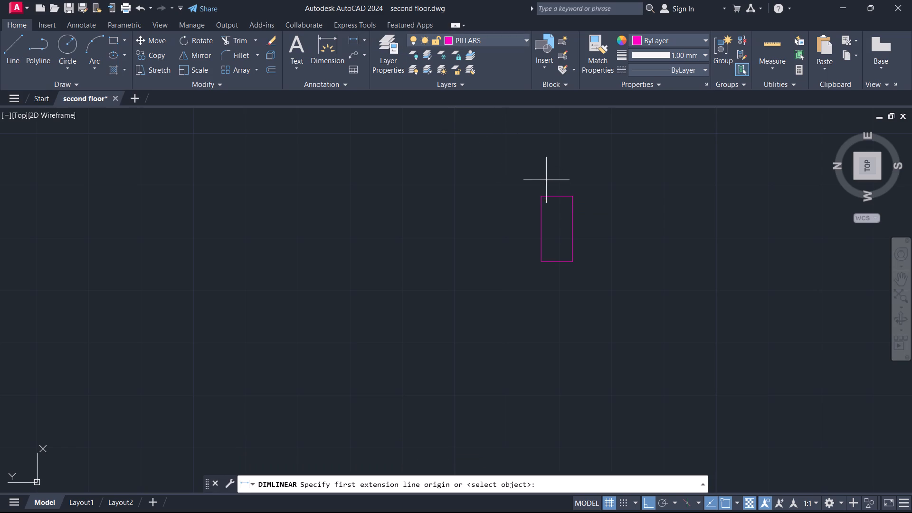
click(542, 192)
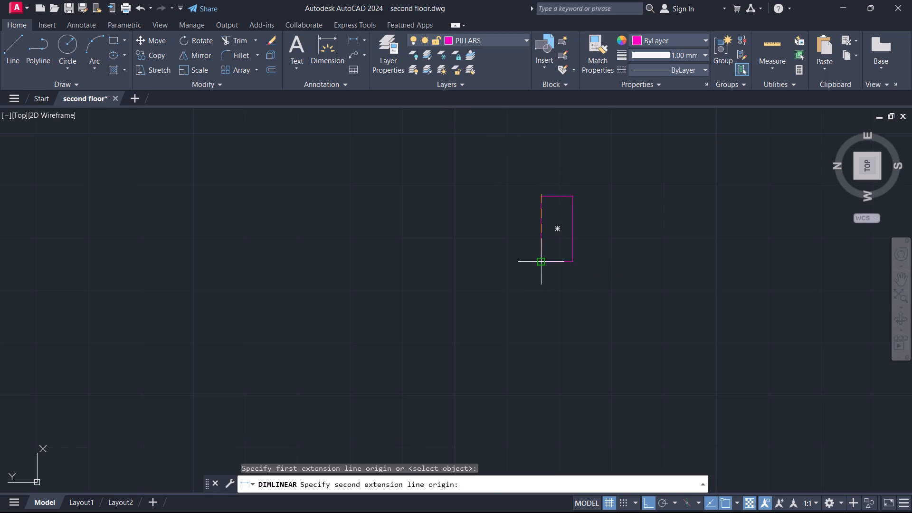
click(538, 260)
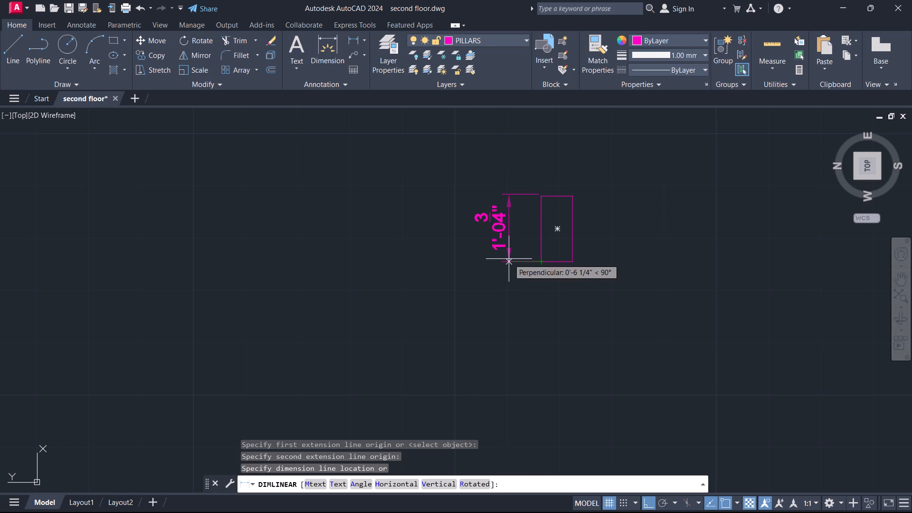
key(Escape)
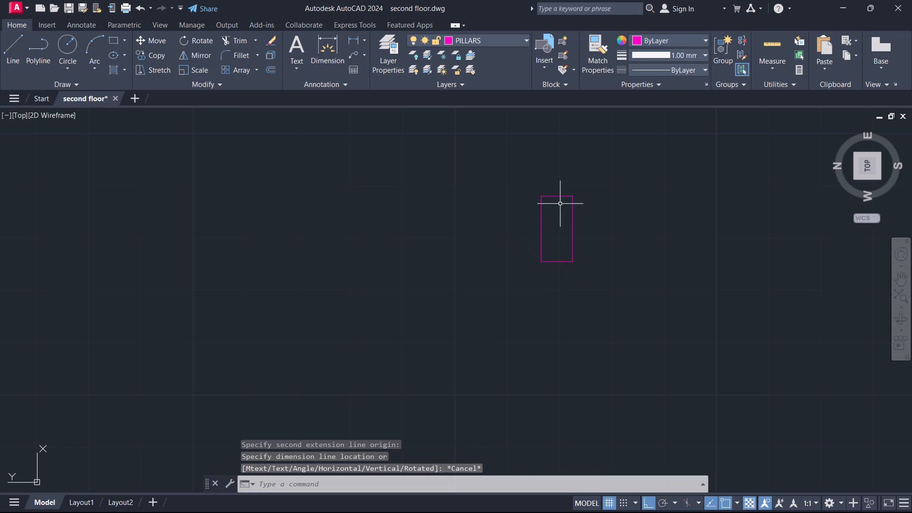
Explode the pillar rectangle into separate lines.
click(526, 173)
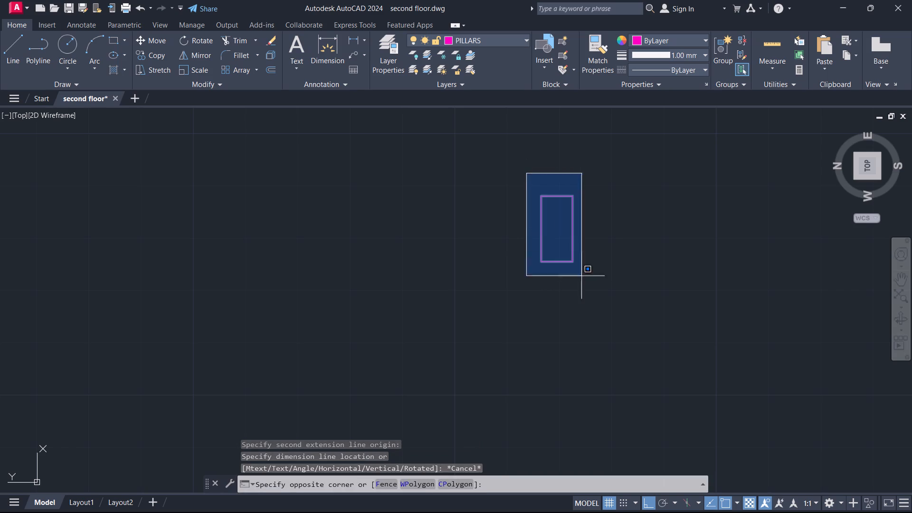
click(612, 325)
key(x)
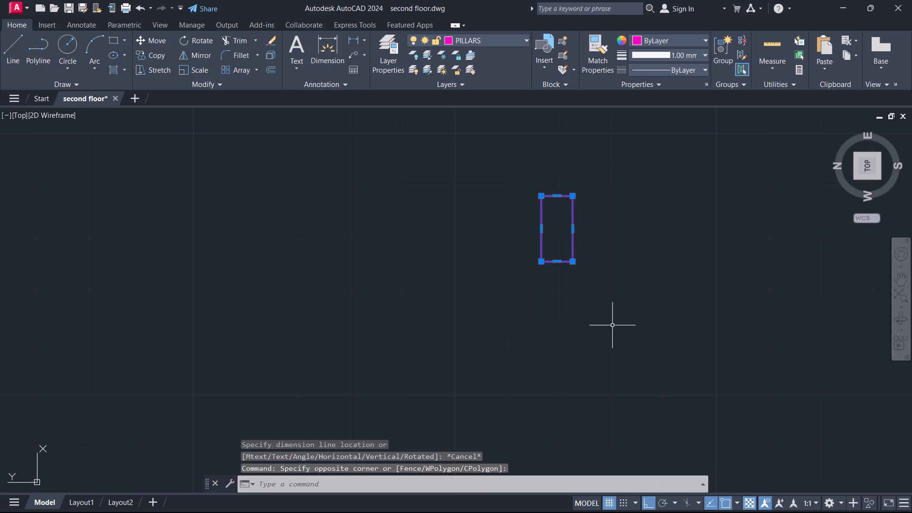
key(Return)
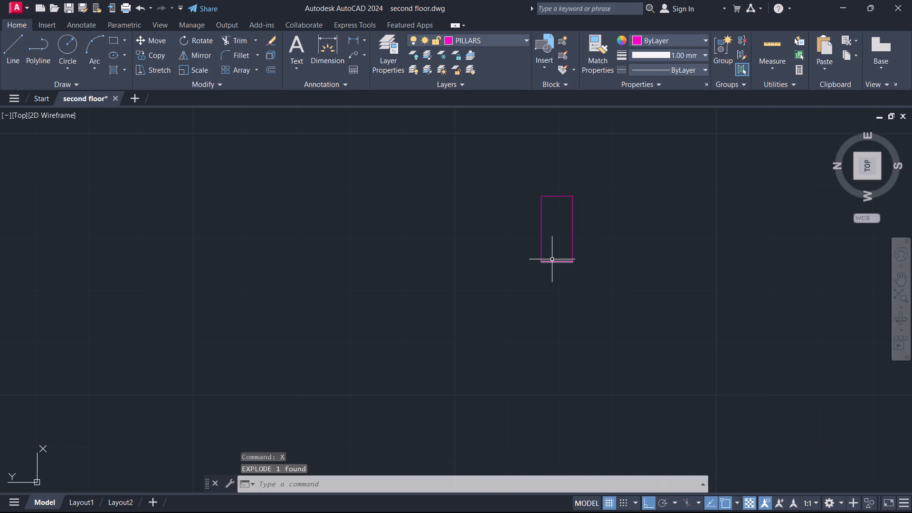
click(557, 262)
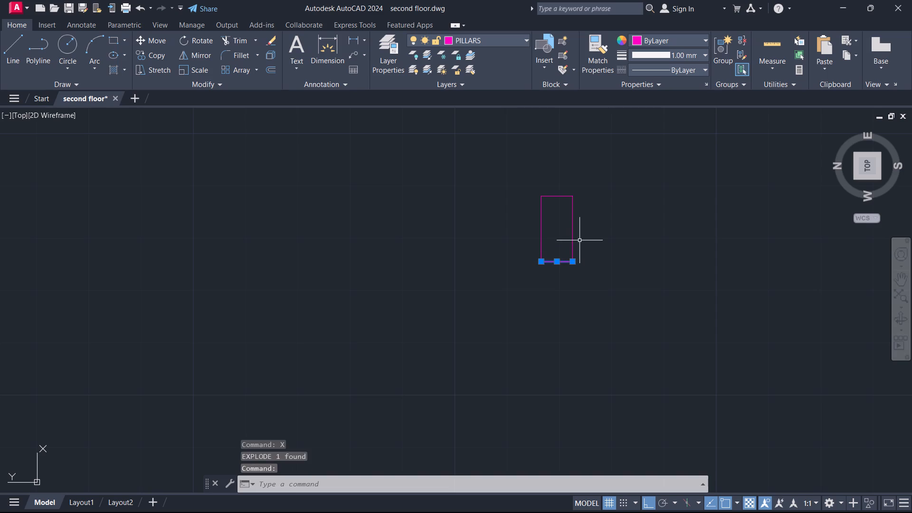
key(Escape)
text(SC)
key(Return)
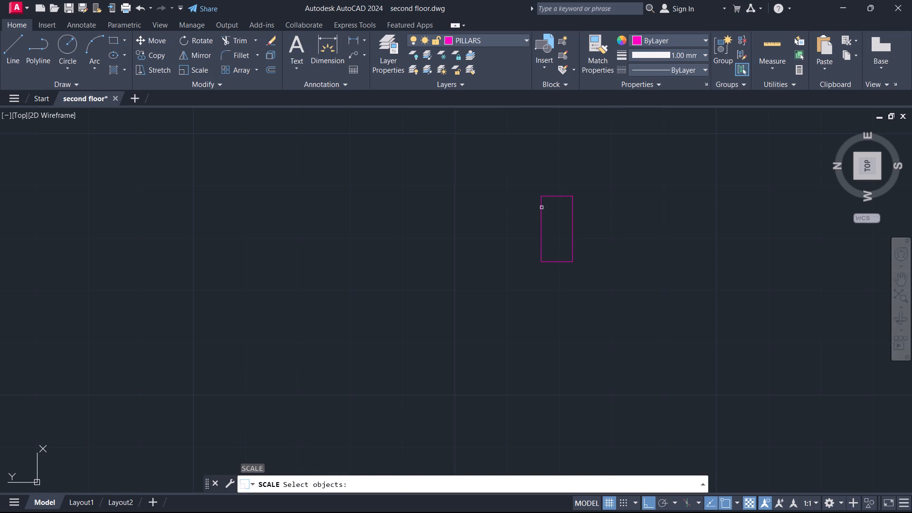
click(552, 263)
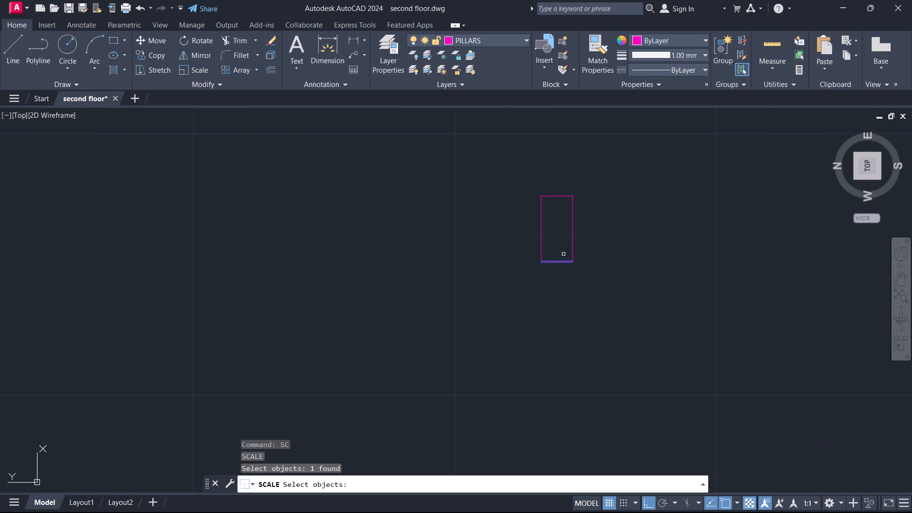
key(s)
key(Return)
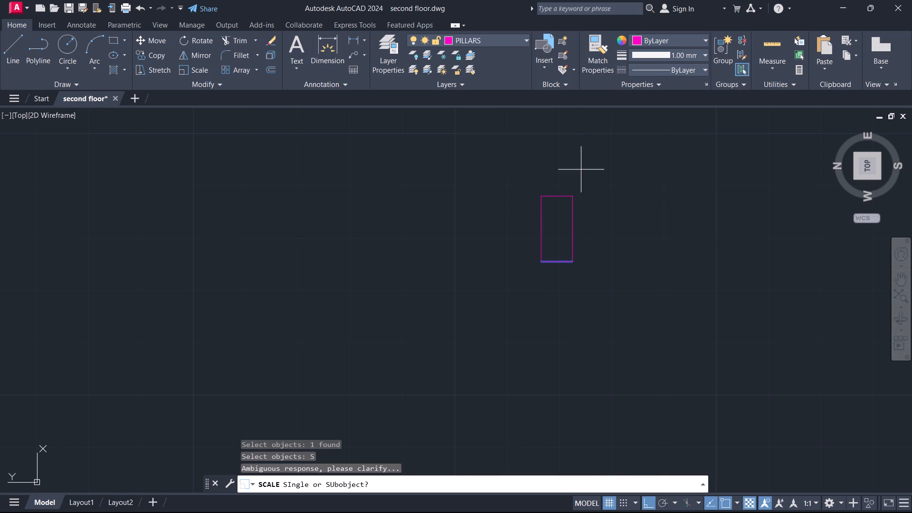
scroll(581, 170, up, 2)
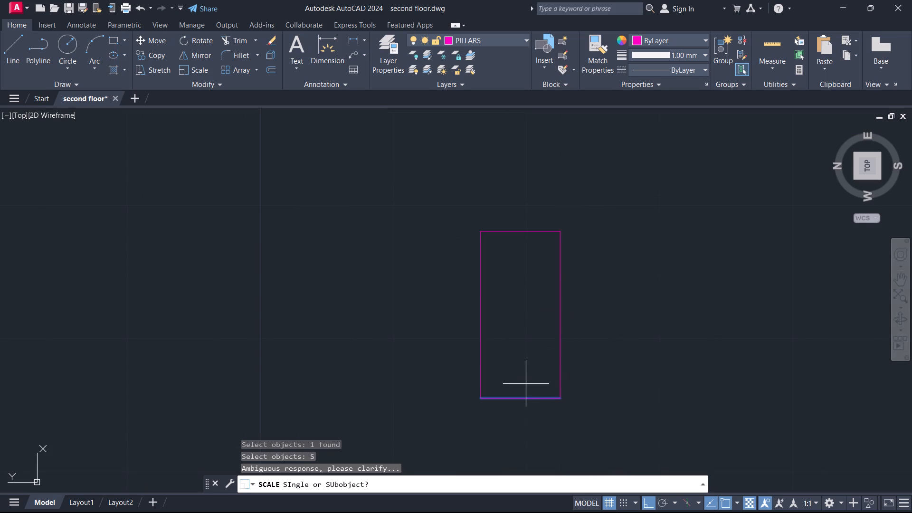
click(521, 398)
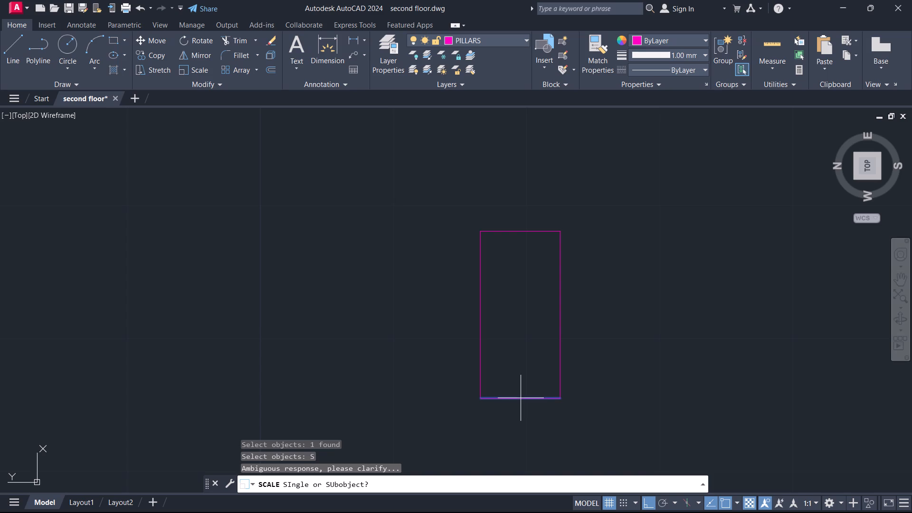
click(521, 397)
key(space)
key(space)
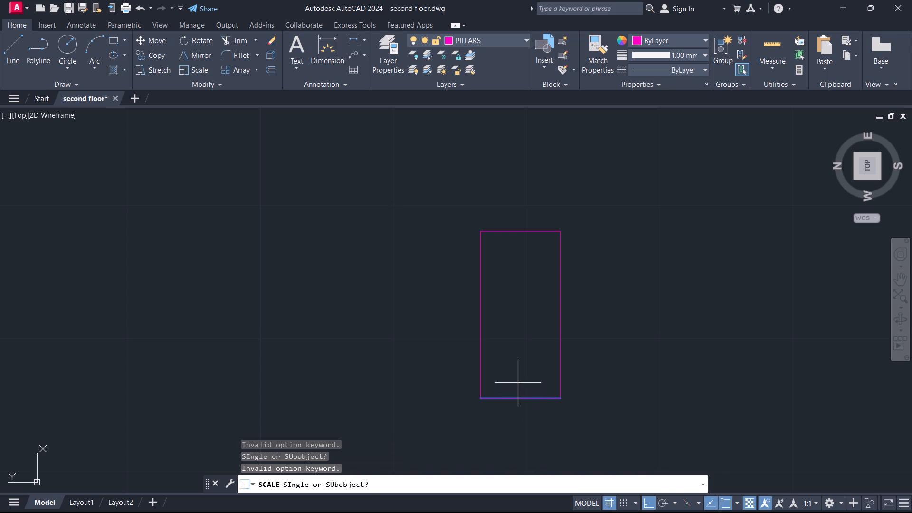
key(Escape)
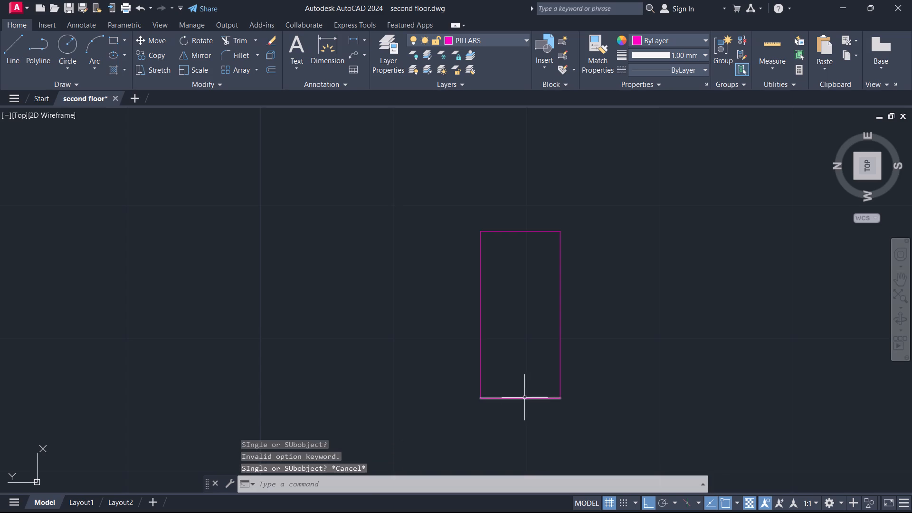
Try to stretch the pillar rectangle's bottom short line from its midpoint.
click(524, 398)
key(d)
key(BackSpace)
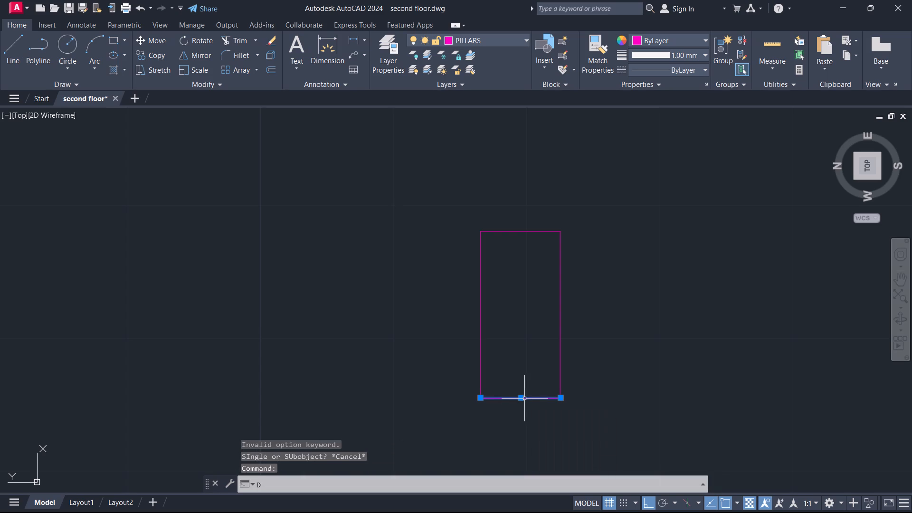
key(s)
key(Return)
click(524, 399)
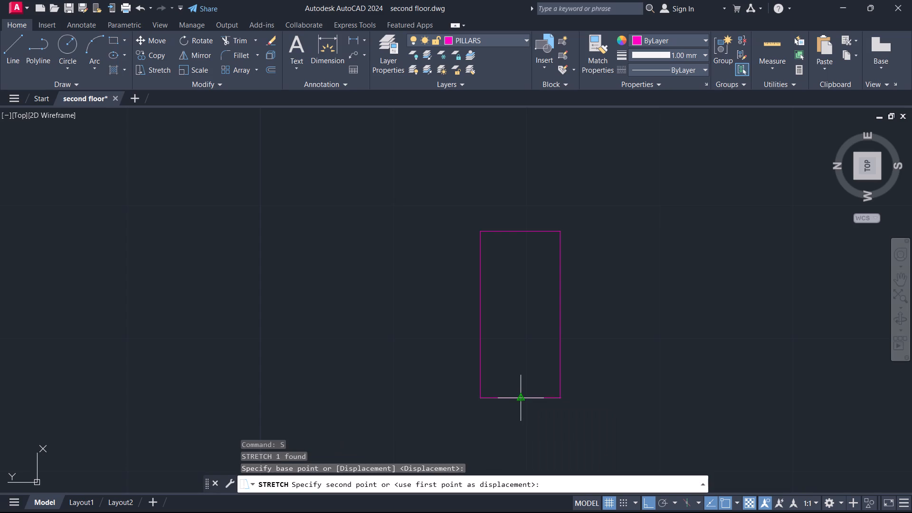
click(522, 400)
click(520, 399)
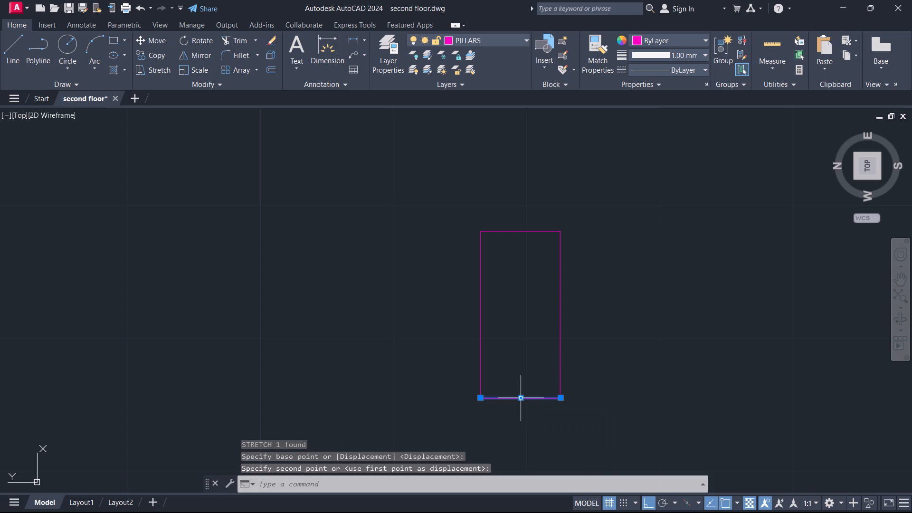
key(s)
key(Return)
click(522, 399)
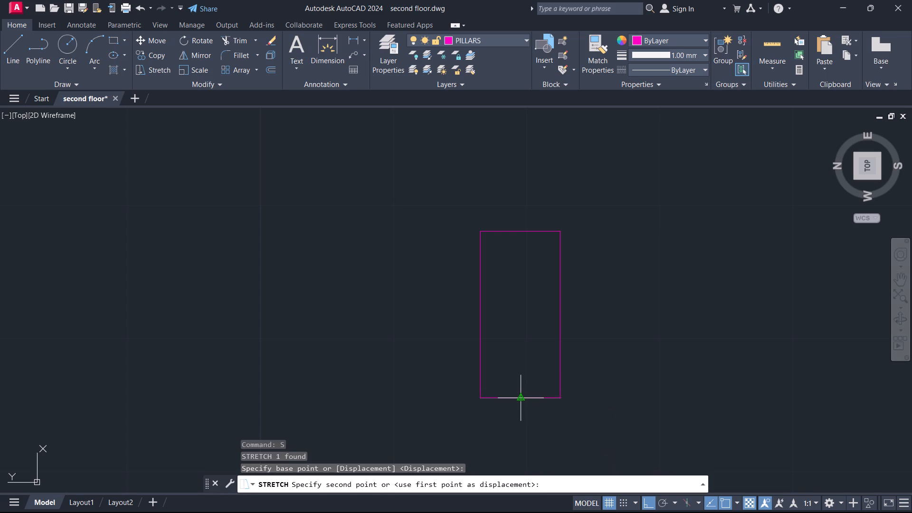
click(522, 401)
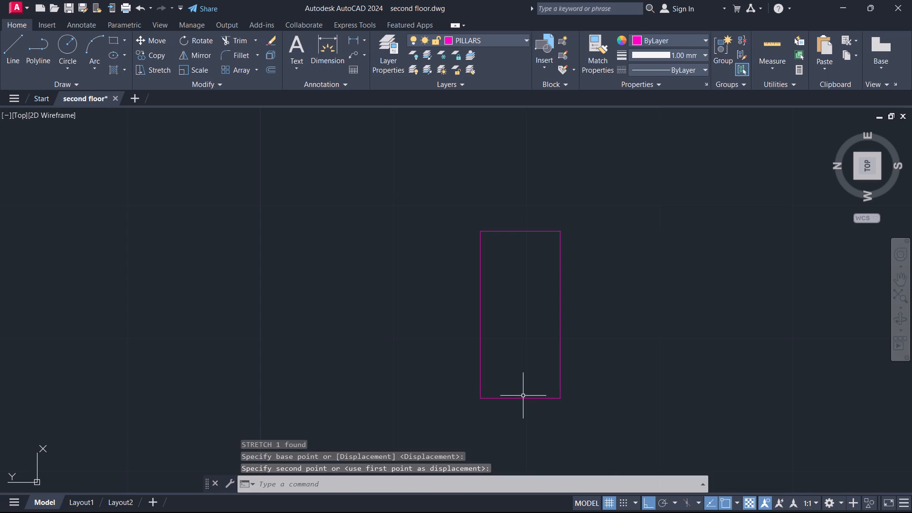
Stretch the pillar's bottom short line from its midpoint about 3/4" upward into the rectangle, with Ortho turned off for the placement.
click(523, 397)
key(s)
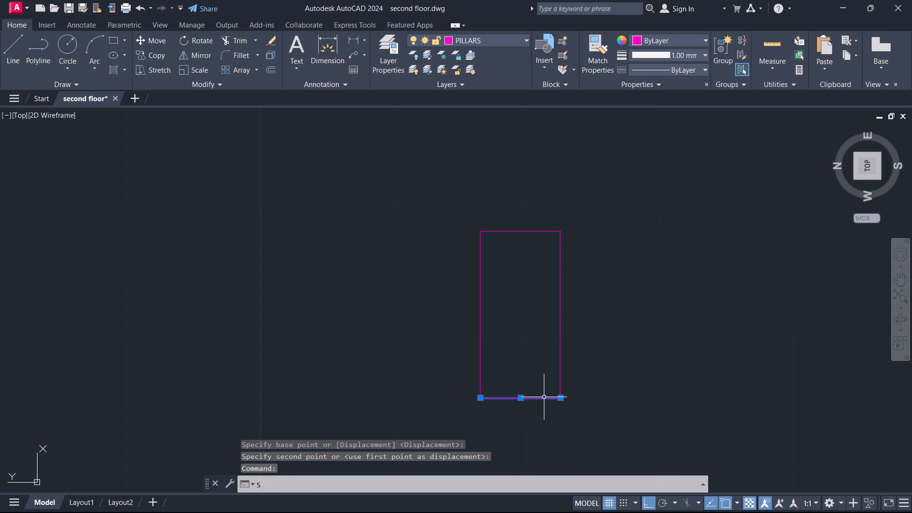
key(Return)
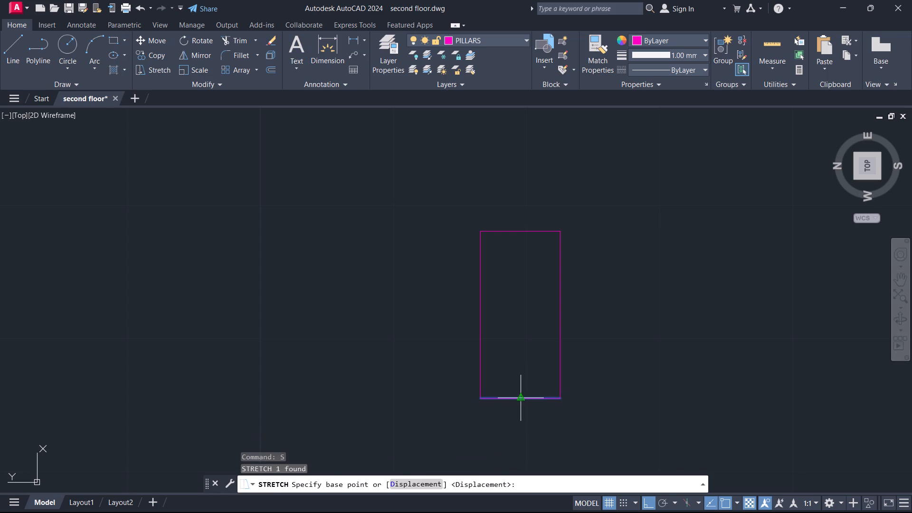
click(520, 396)
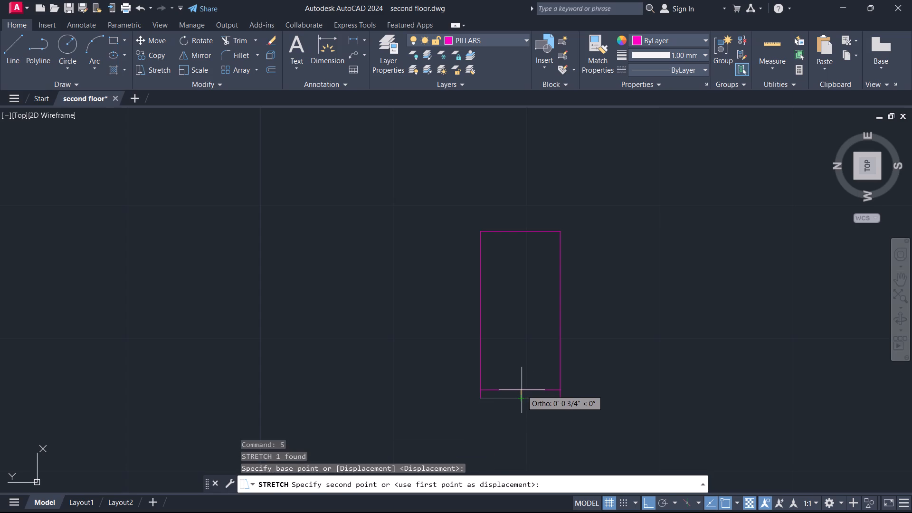
key(F8)
click(522, 390)
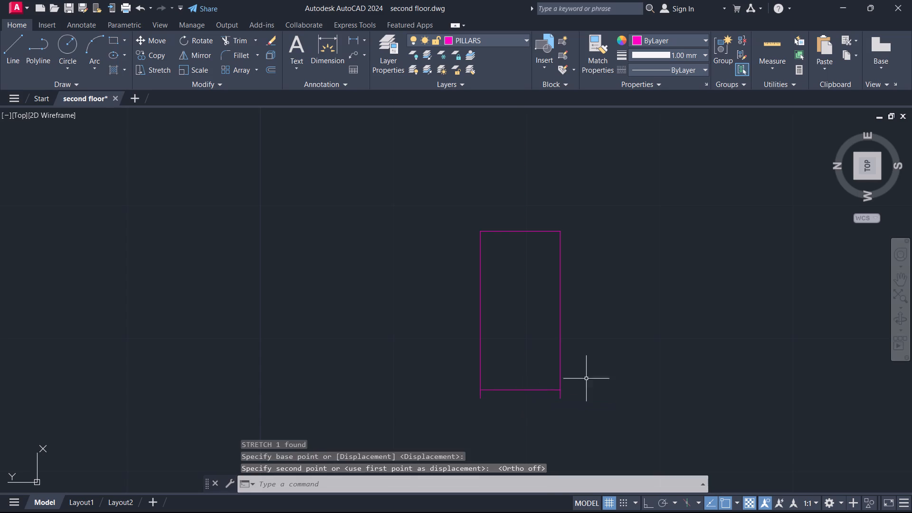
key(Escape)
Trim the two side-line ends that project below the pillar's bottom line.
text(TR)
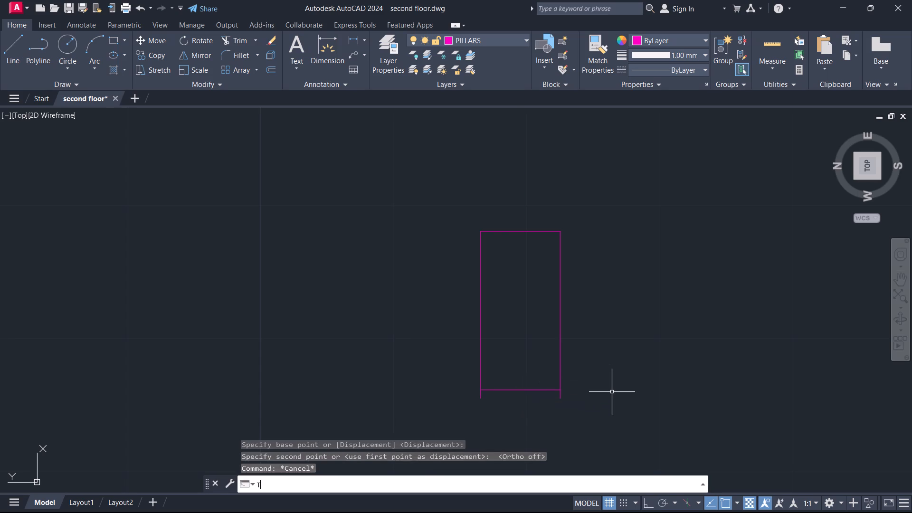
key(Return)
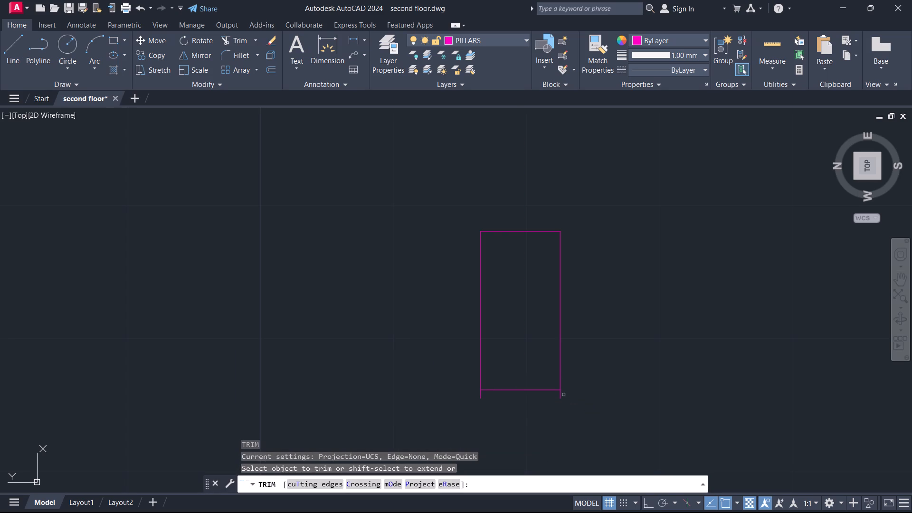
click(560, 398)
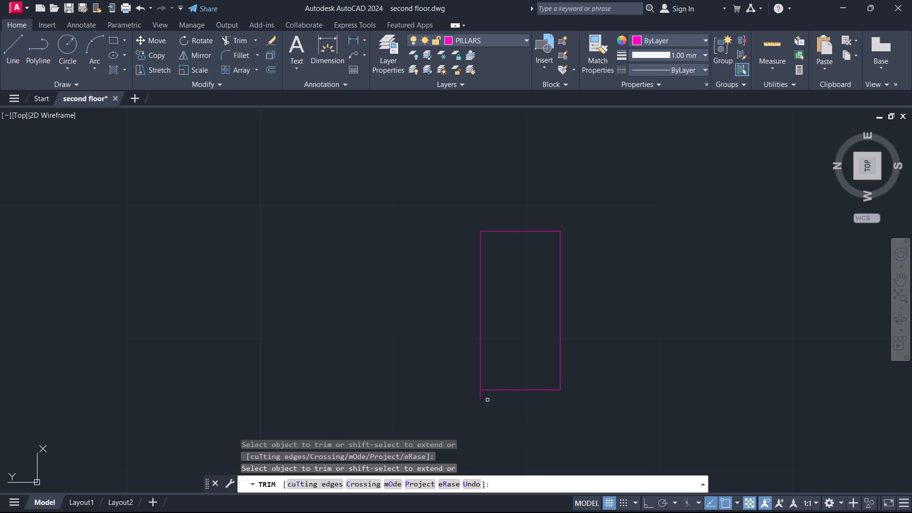
click(479, 397)
key(Escape)
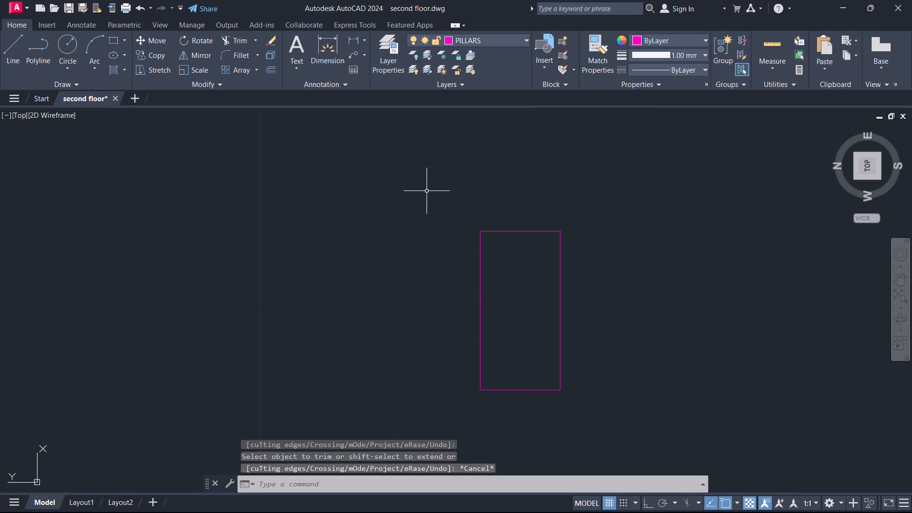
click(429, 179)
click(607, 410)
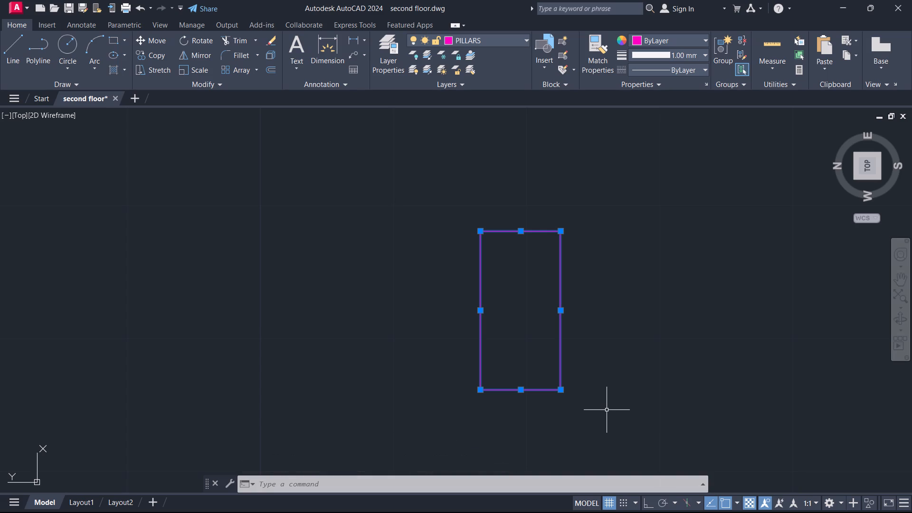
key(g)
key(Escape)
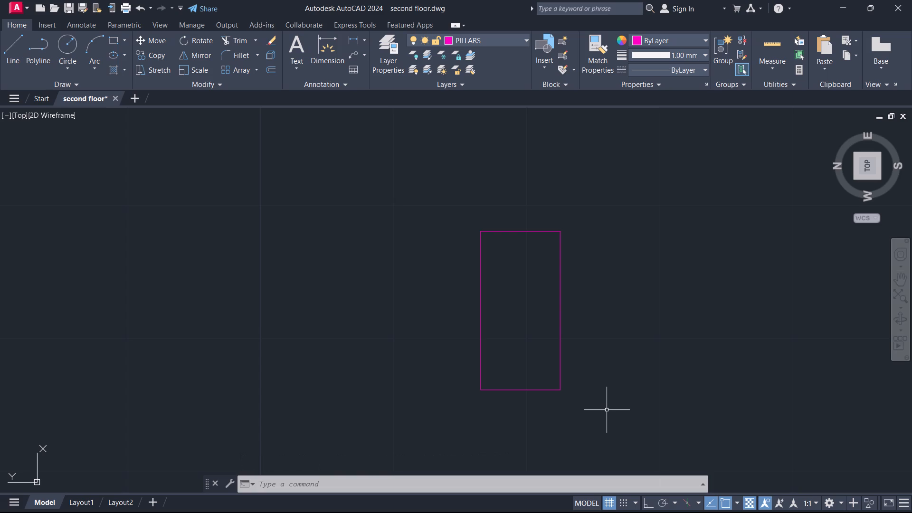
Group the four lines of the pillar rectangle into one object.
click(501, 231)
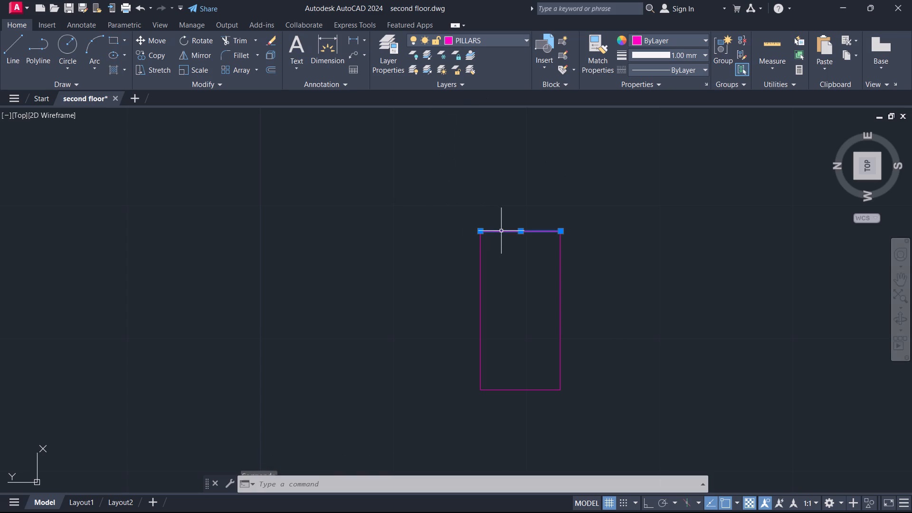
click(480, 256)
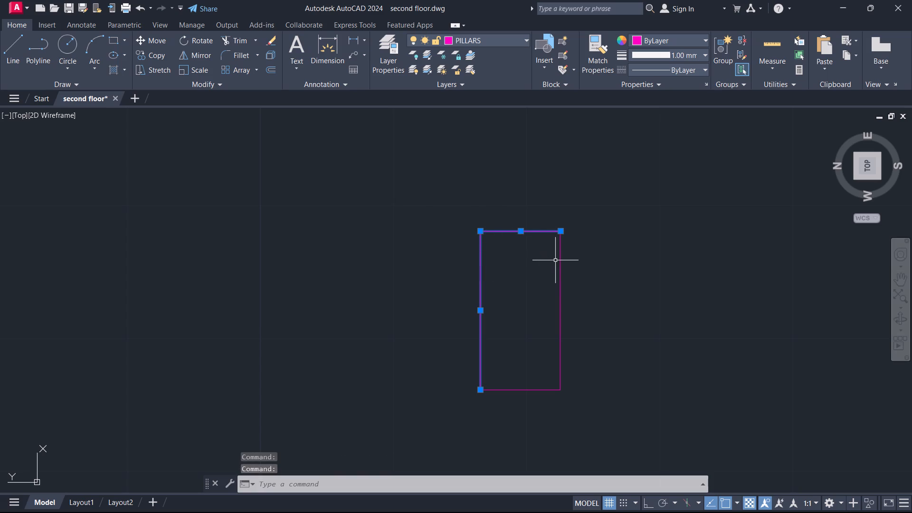
click(561, 263)
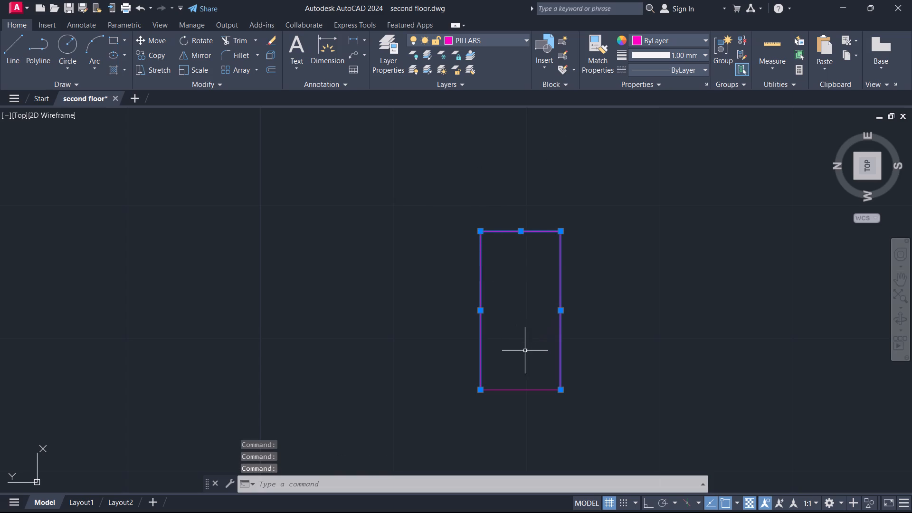
click(519, 389)
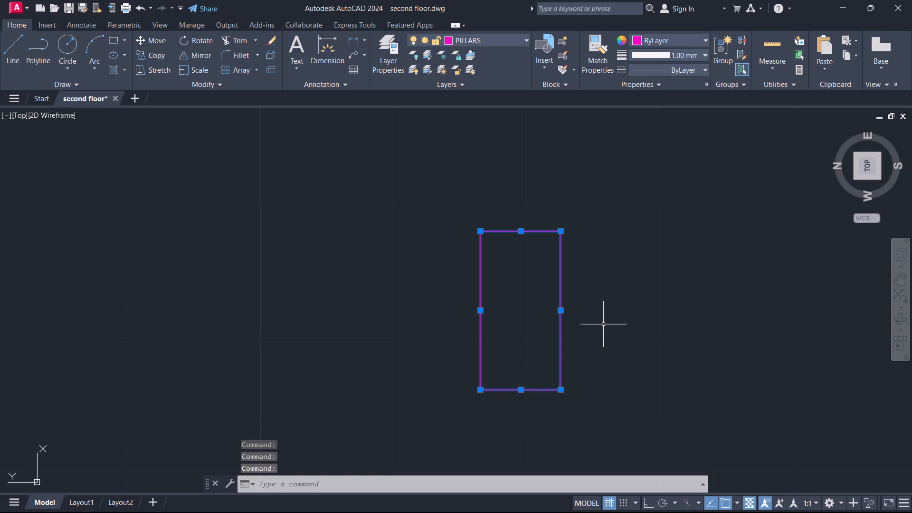
key(g)
key(Return)
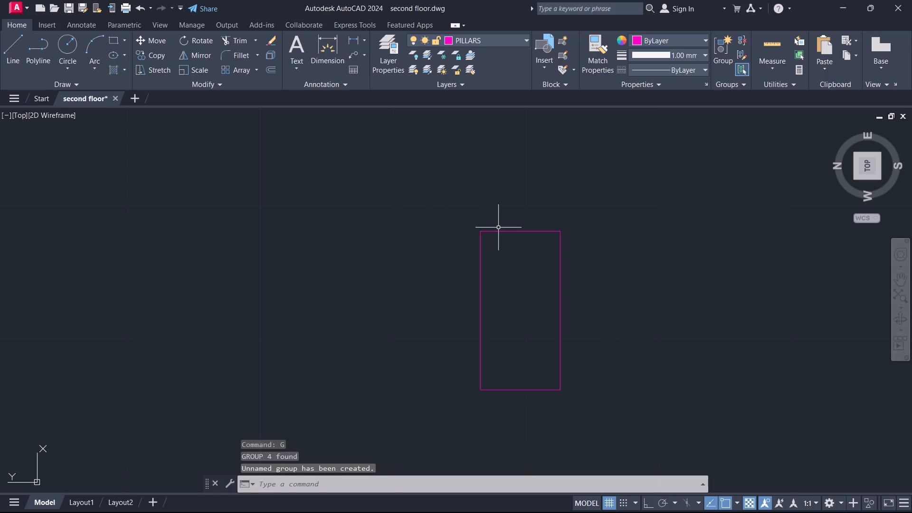
Copy the grouped pillar by its upper-left corner onto the outer wall corner of the building's upper-left bedroom.
click(498, 231)
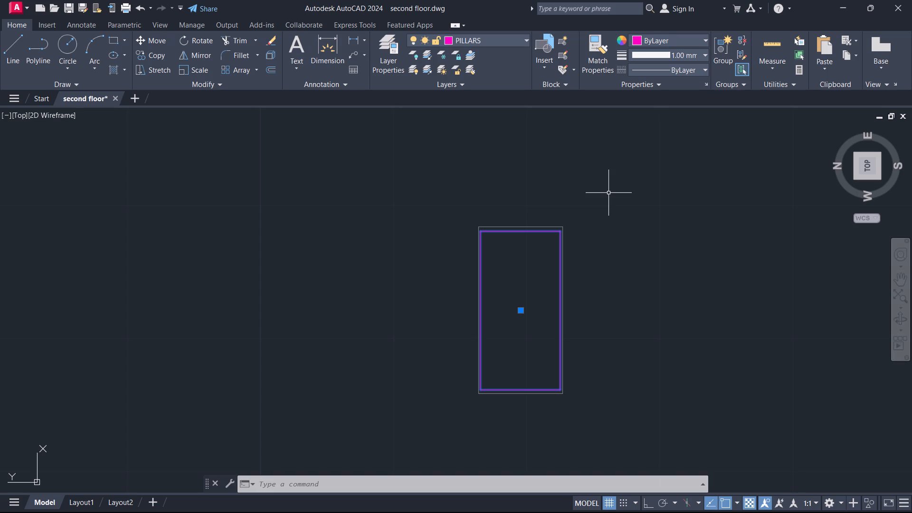
text(CO)
key(Return)
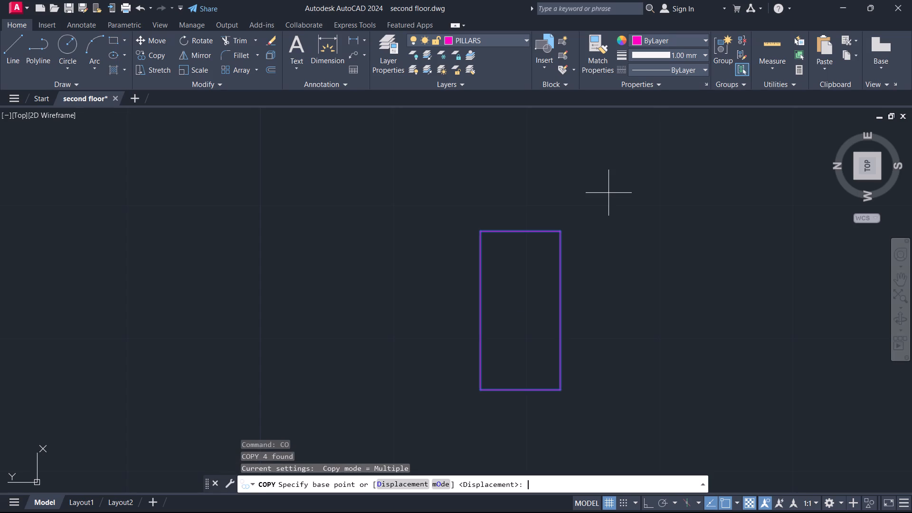
click(479, 230)
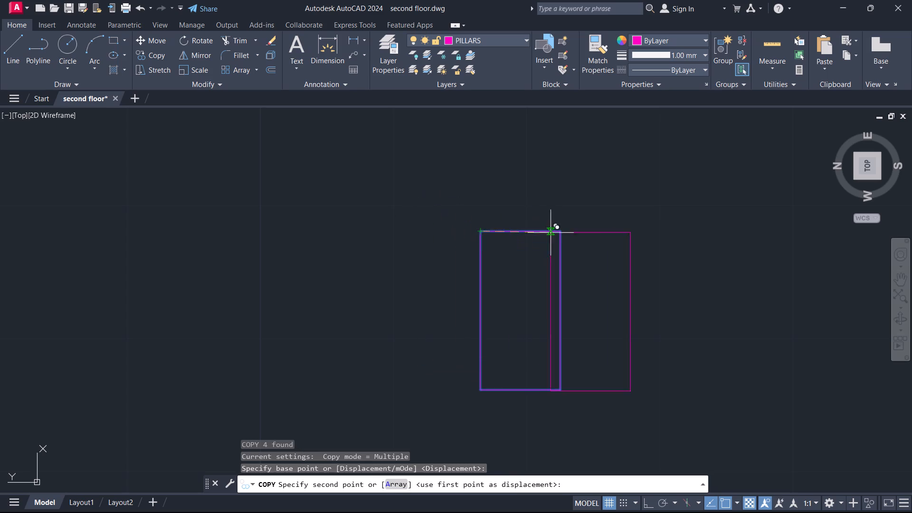
scroll(613, 223, down, 7)
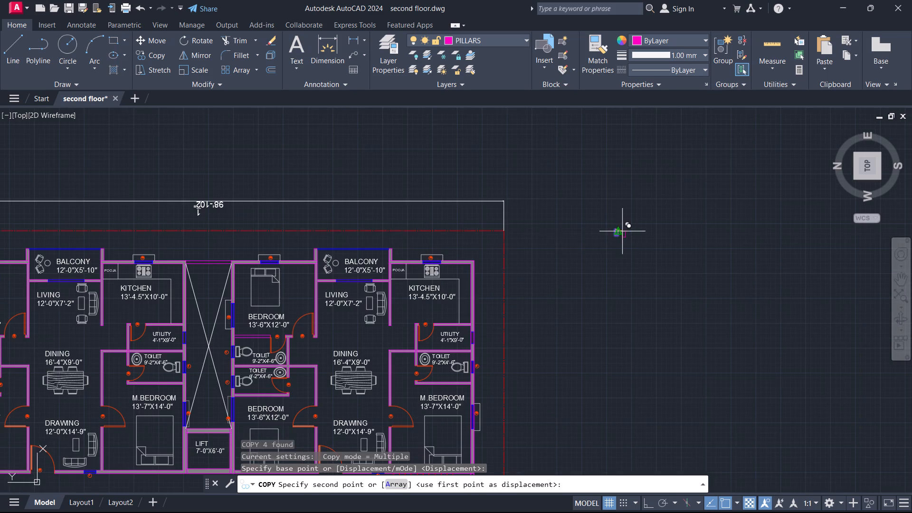
middle_drag(608, 236, 829, 215)
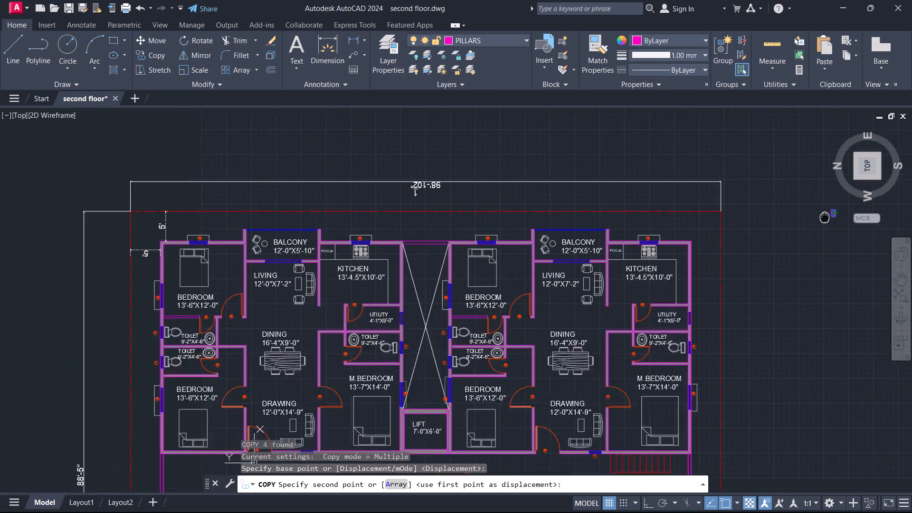
middle_drag(829, 215, 911, 168)
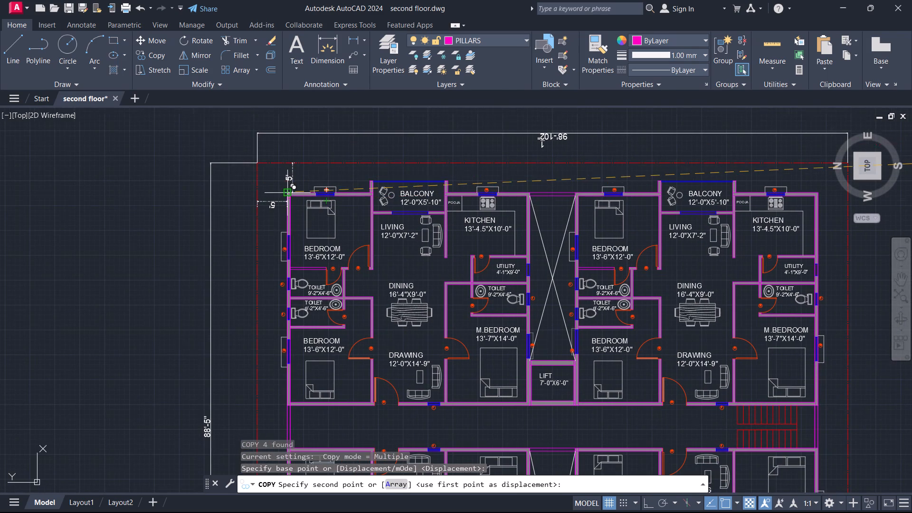
scroll(287, 194, up, 5)
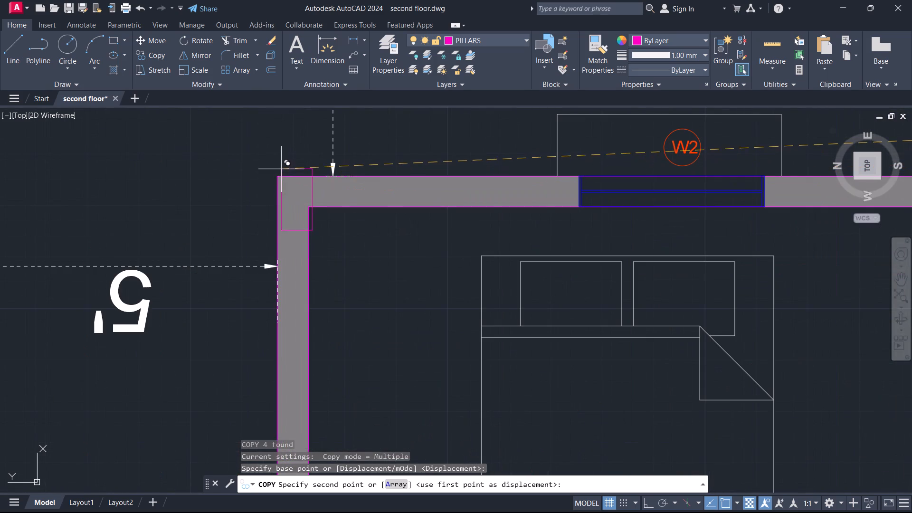
click(277, 179)
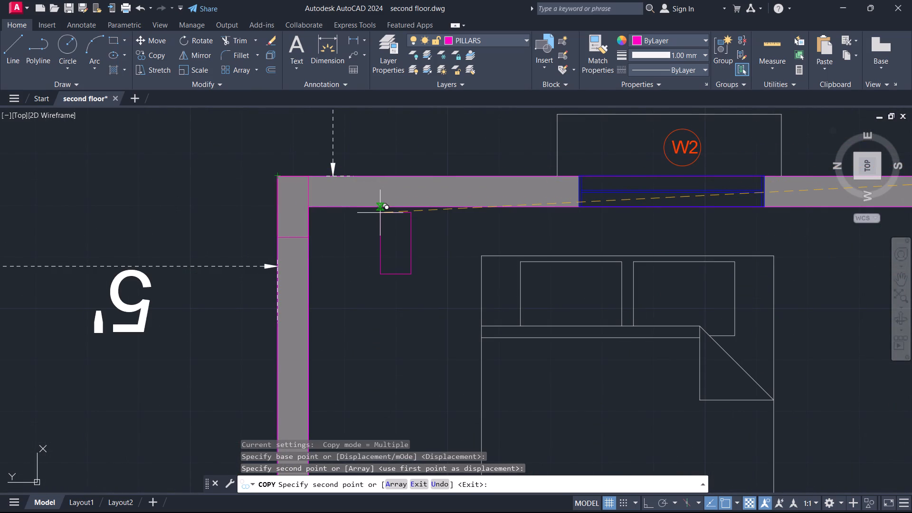
Place another pillar copy in the left outer wall below window W1, where the bedroom–toilet partition meets it.
scroll(332, 288, down, 3)
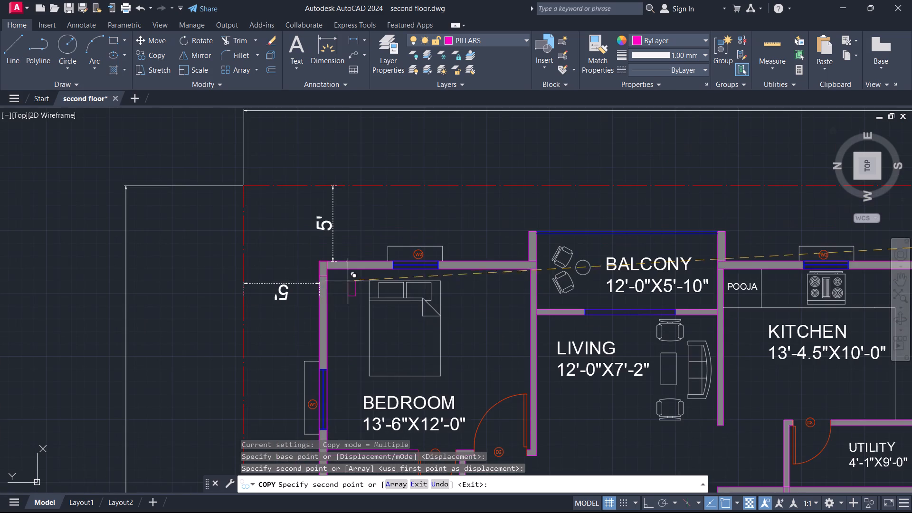
middle_drag(344, 314, 370, 163)
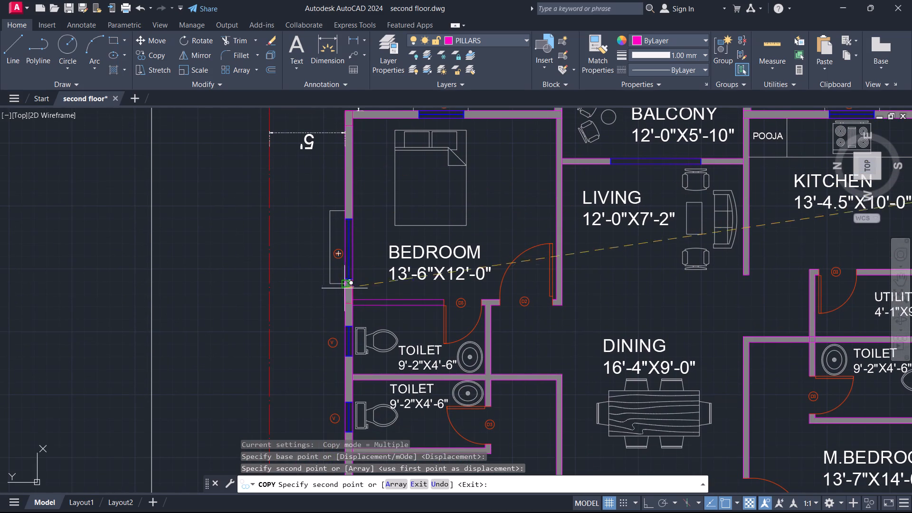
scroll(348, 298, up, 4)
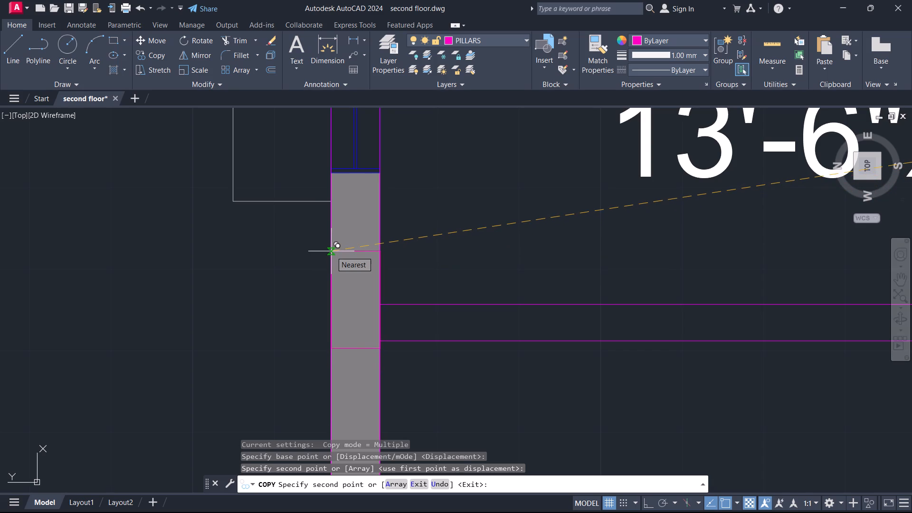
click(331, 251)
scroll(493, 218, down, 3)
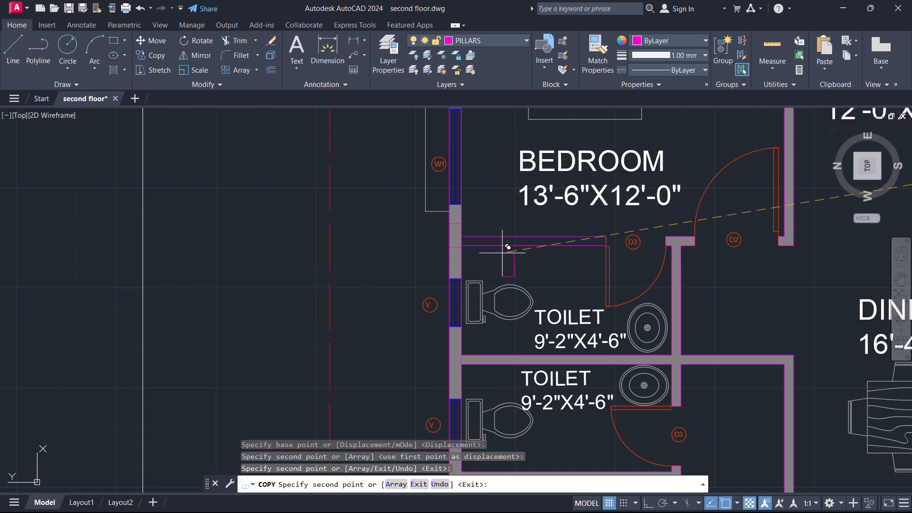
Place a pillar copy in the left outer wall above window W1, just below the lower toilet–bedroom partition of the upper-left apartment.
middle_drag(494, 245, 424, 59)
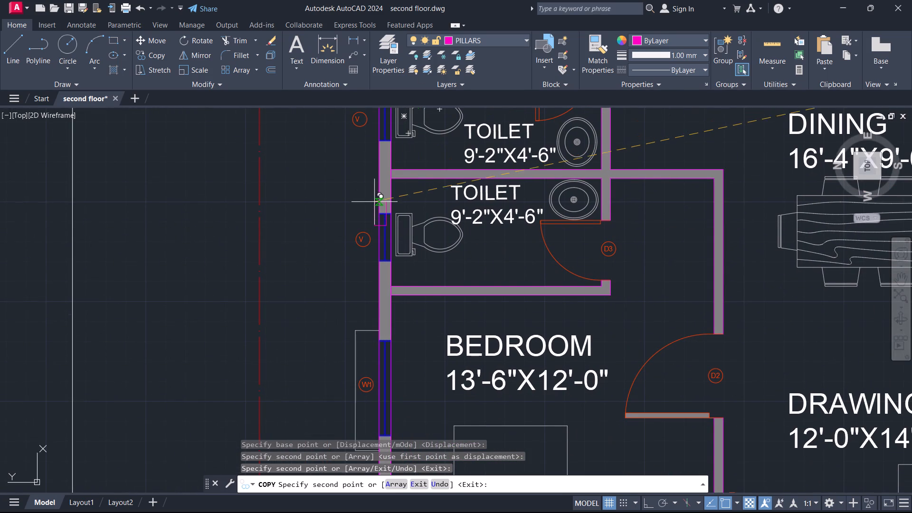
middle_drag(429, 330, 428, 327)
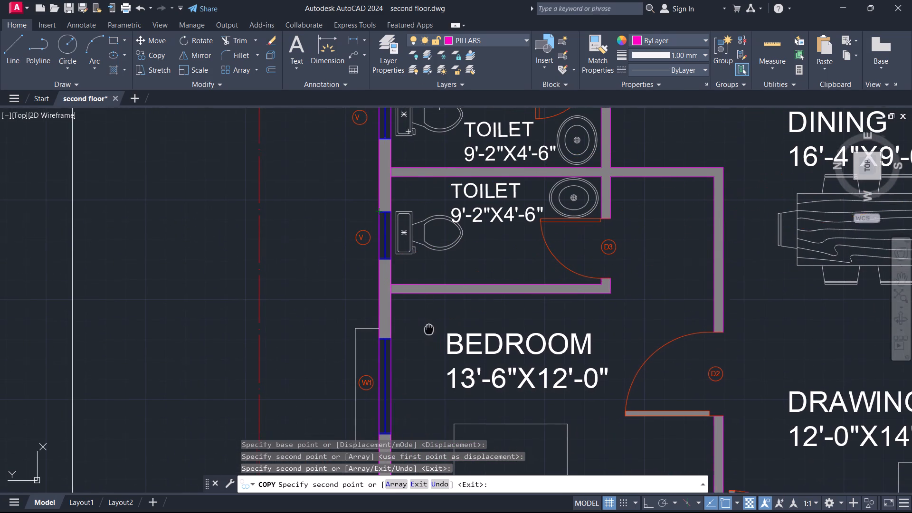
middle_drag(428, 327, 415, 291)
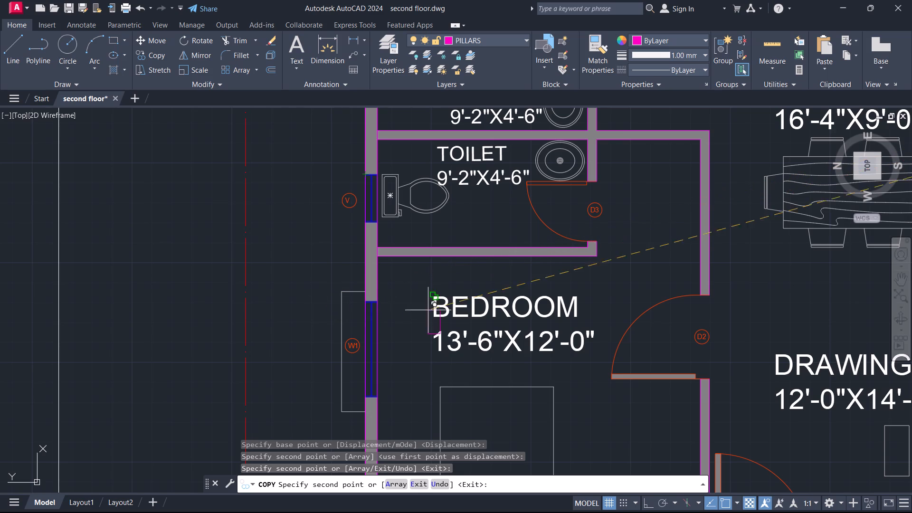
scroll(369, 258, up, 1)
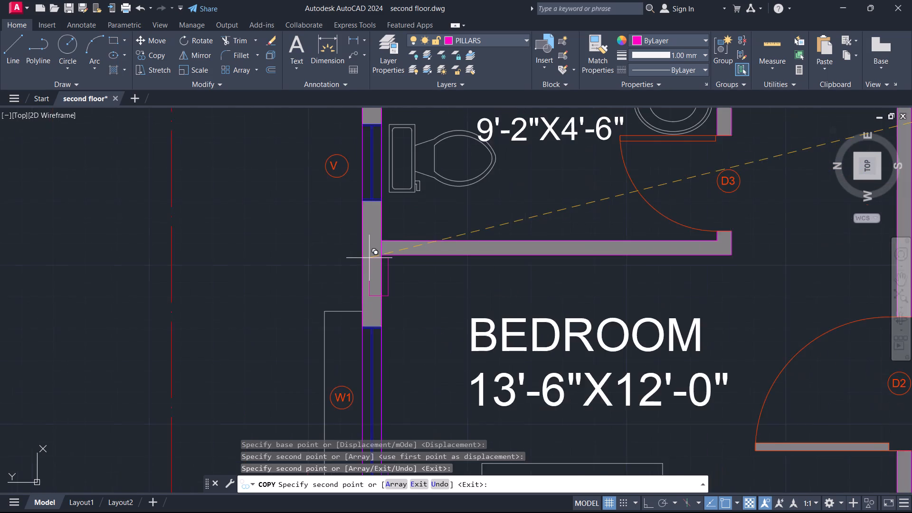
scroll(369, 258, up, 2)
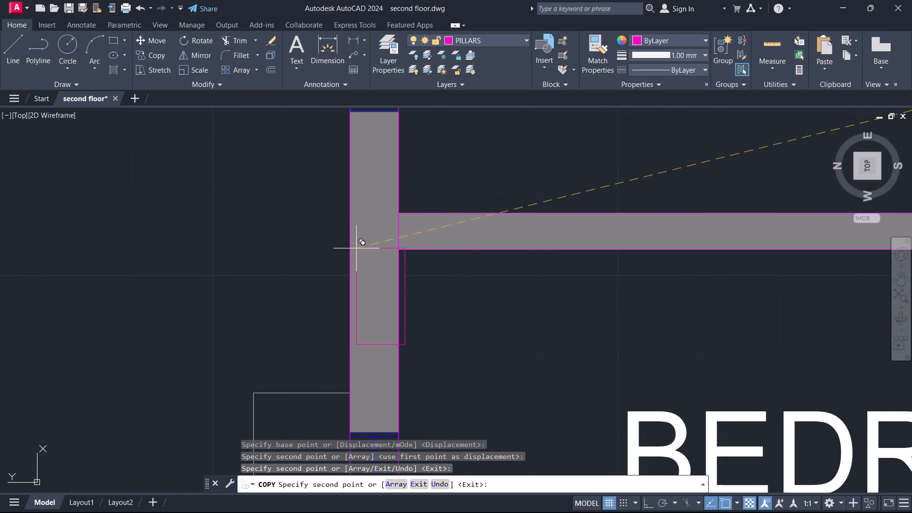
click(351, 252)
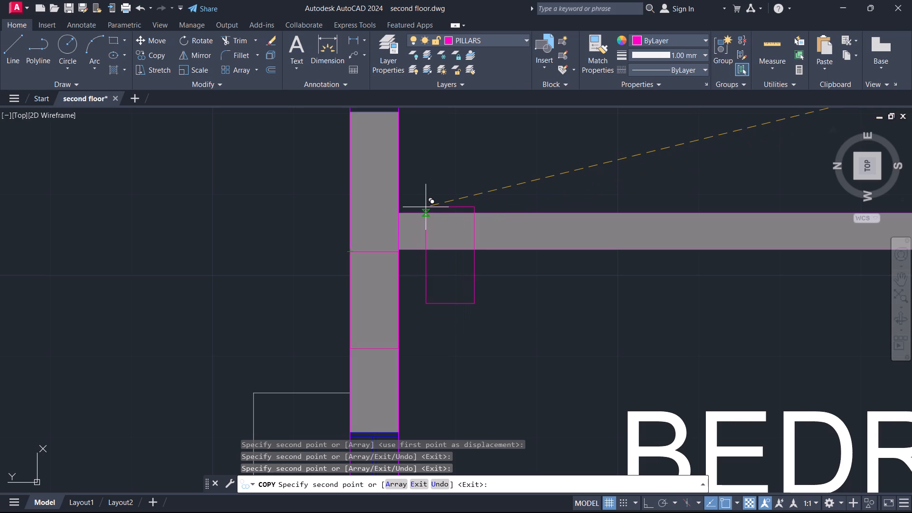
Place a pillar copy in the lower-left outer wall corner of the bedroom just above the corridor.
scroll(456, 243, down, 1)
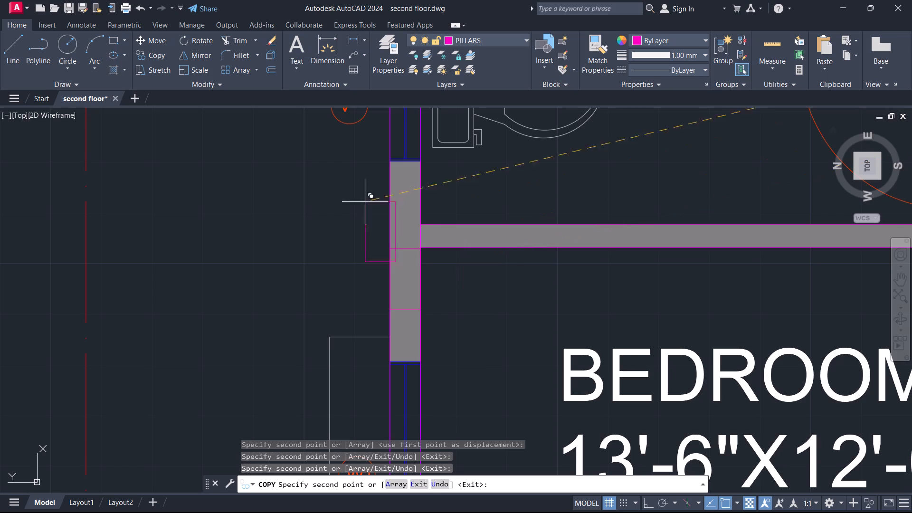
scroll(447, 205, down, 2)
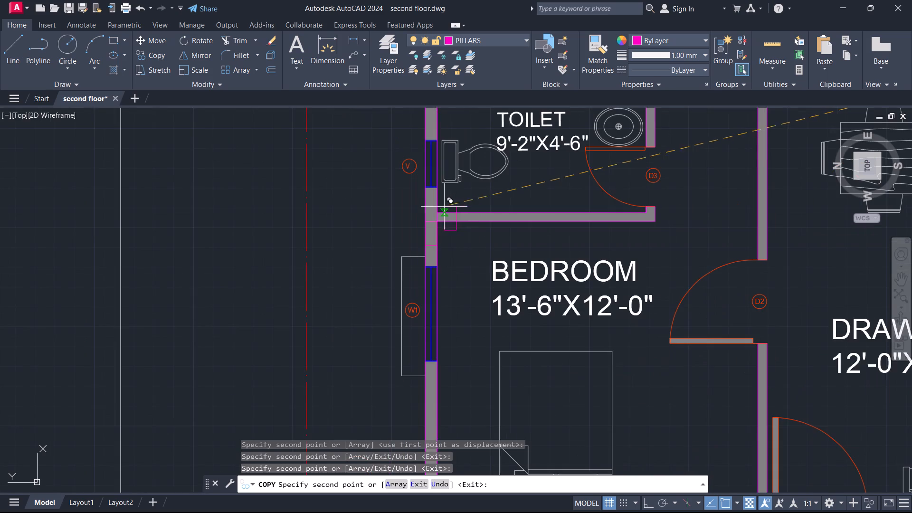
scroll(461, 266, down, 1)
middle_drag(461, 266, 383, 149)
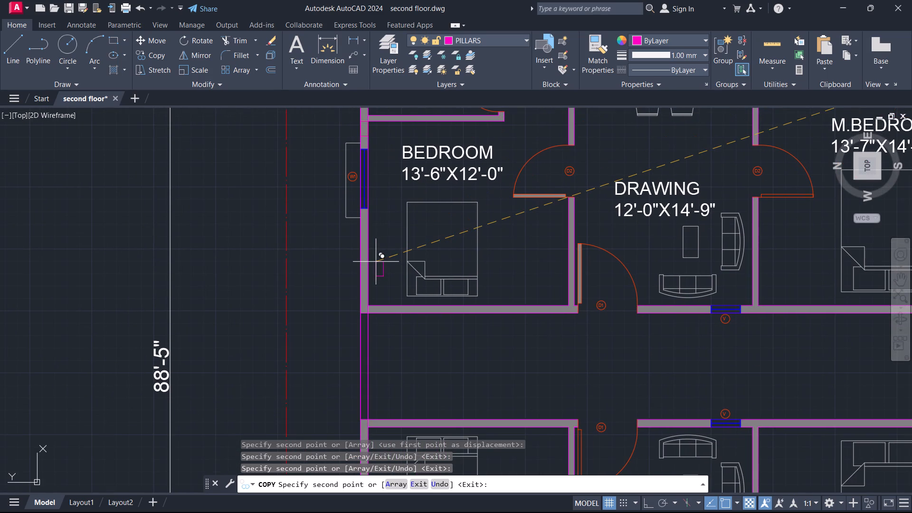
scroll(363, 269, up, 2)
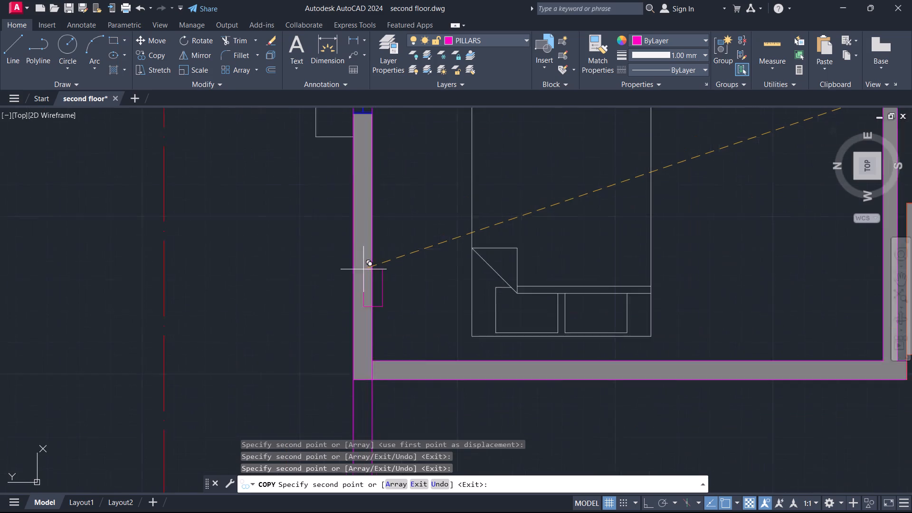
scroll(363, 269, up, 1)
middle_drag(376, 264, 358, 69)
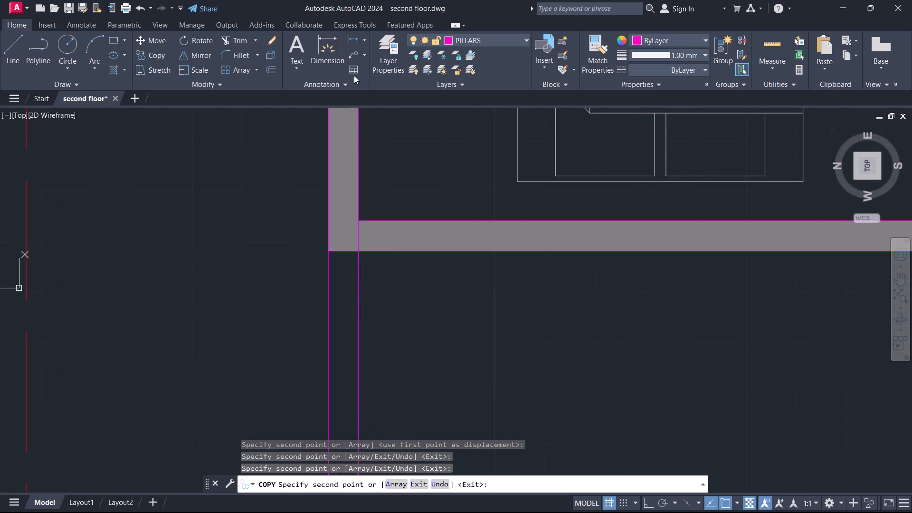
click(328, 191)
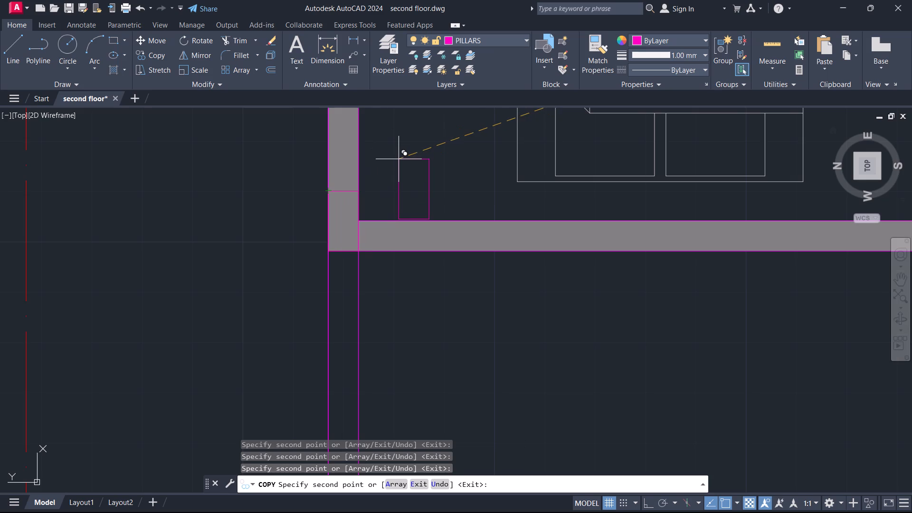
Place a pillar copy on the upper-left outer wall corner of the bedroom just below the corridor.
scroll(399, 159, down, 2)
scroll(421, 224, down, 2)
middle_drag(441, 255, 440, 249)
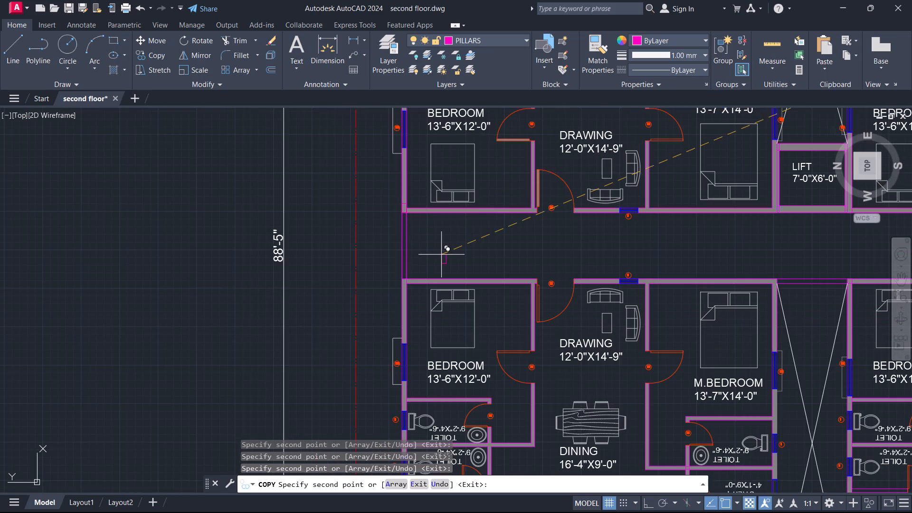
middle_drag(440, 249, 427, 187)
scroll(389, 218, up, 1)
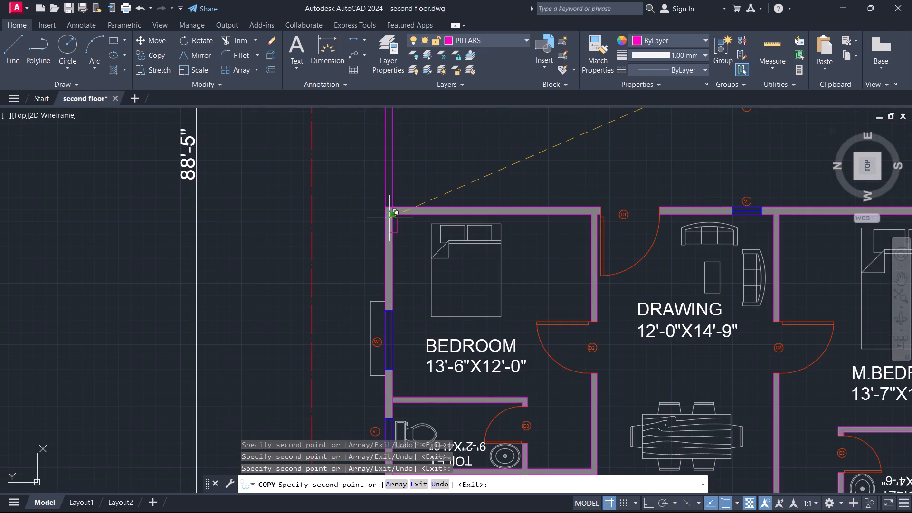
scroll(386, 216, up, 3)
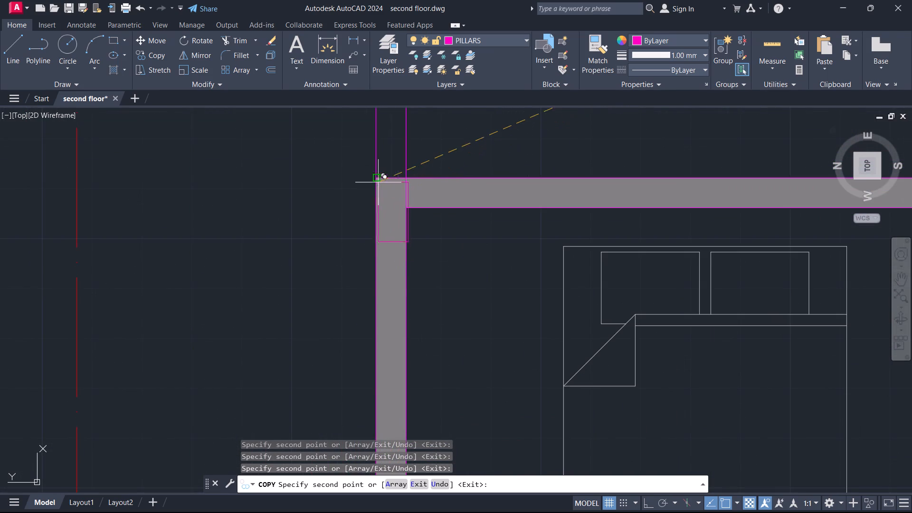
click(375, 177)
Place a pillar copy in the left outer wall below that bedroom's window W1, directly above the bedroom–toilet partition.
scroll(442, 148, down, 3)
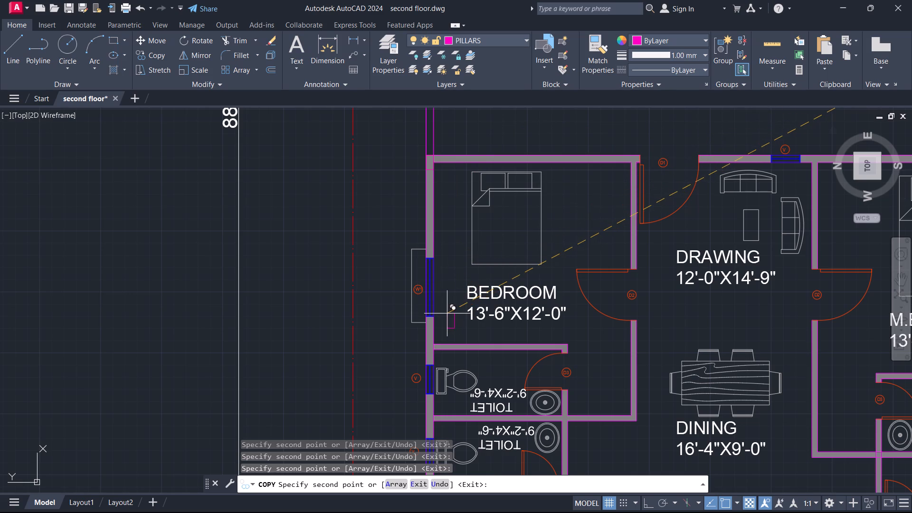
middle_drag(447, 313, 432, 223)
scroll(411, 239, up, 3)
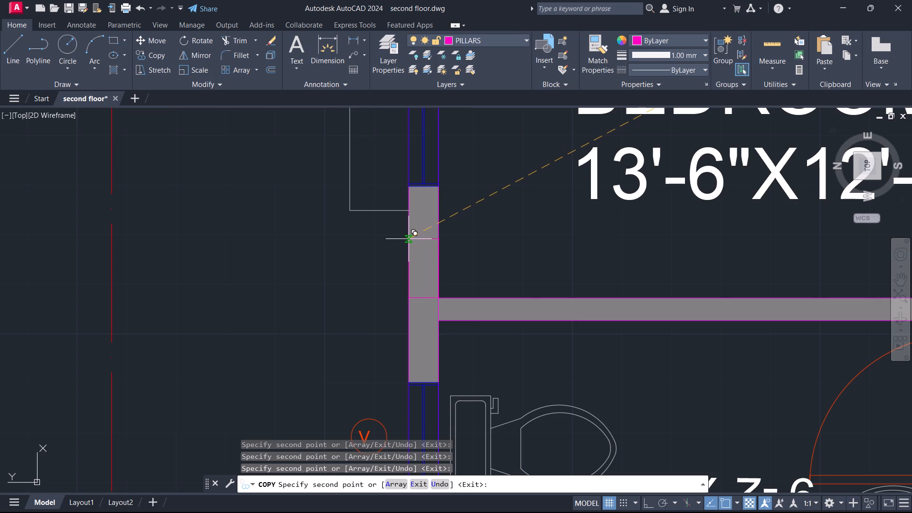
click(408, 239)
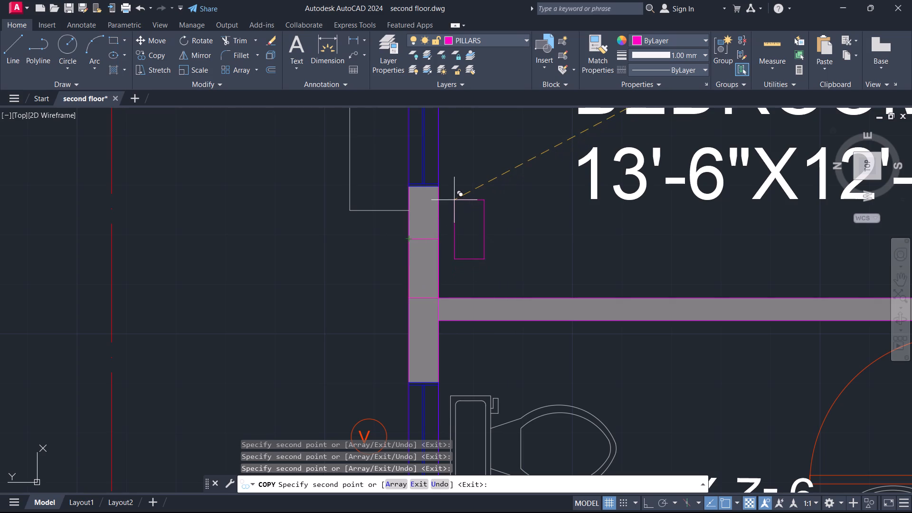
Place a pillar copy in the left outer wall of the lower toilet, directly above its partition with the bottom bedroom.
scroll(454, 200, down, 4)
scroll(451, 294, up, 3)
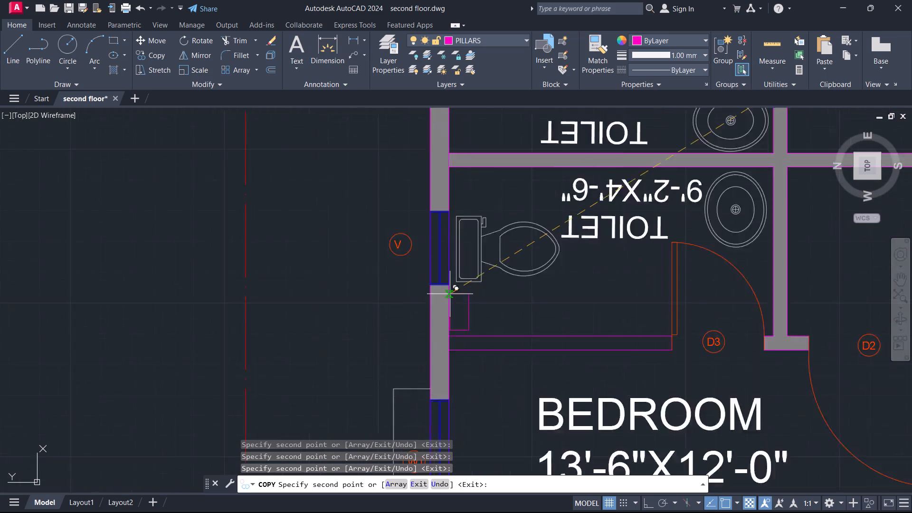
scroll(450, 294, up, 1)
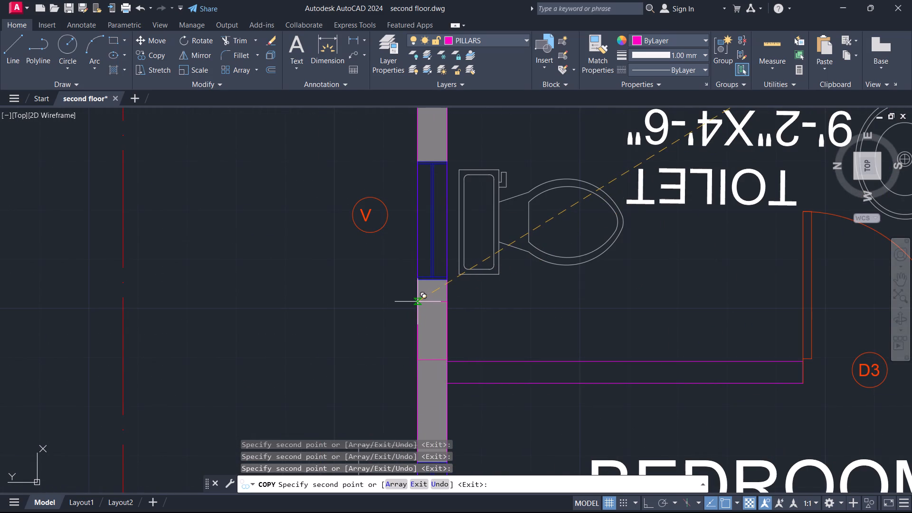
click(418, 302)
Place a pillar copy in the building's lower-left outer wall corner at the bottom bedroom and end the Copy command.
scroll(453, 243, down, 4)
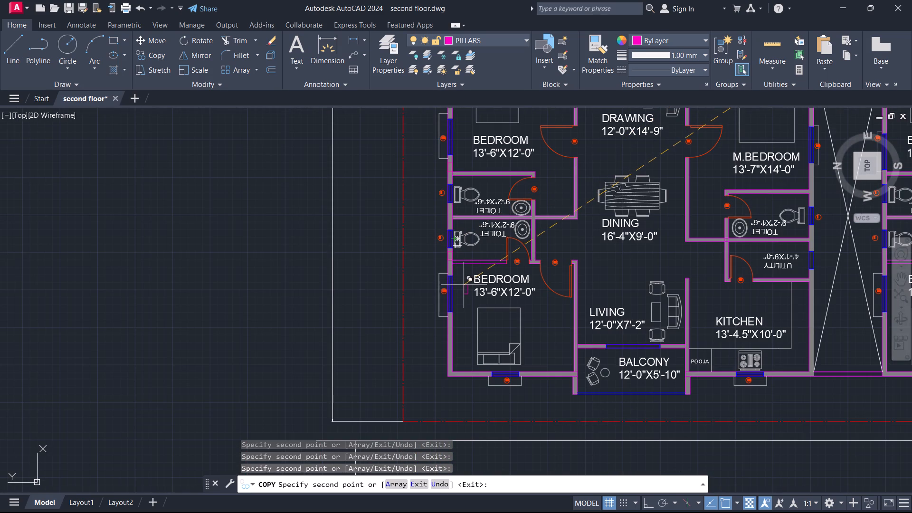
scroll(456, 367, up, 2)
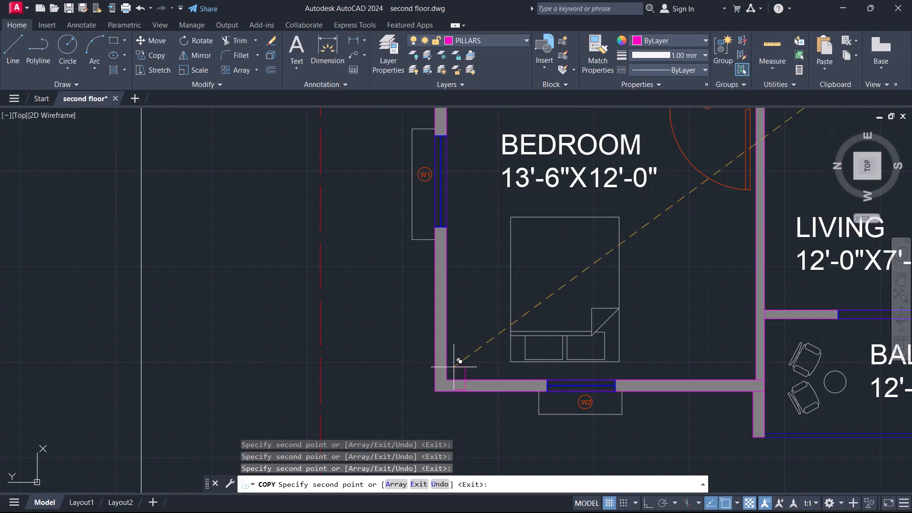
scroll(437, 369, up, 2)
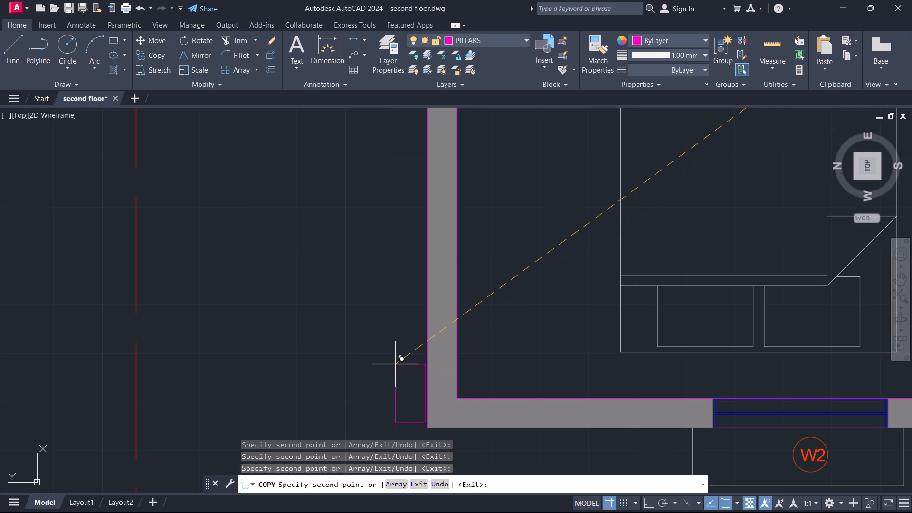
click(428, 370)
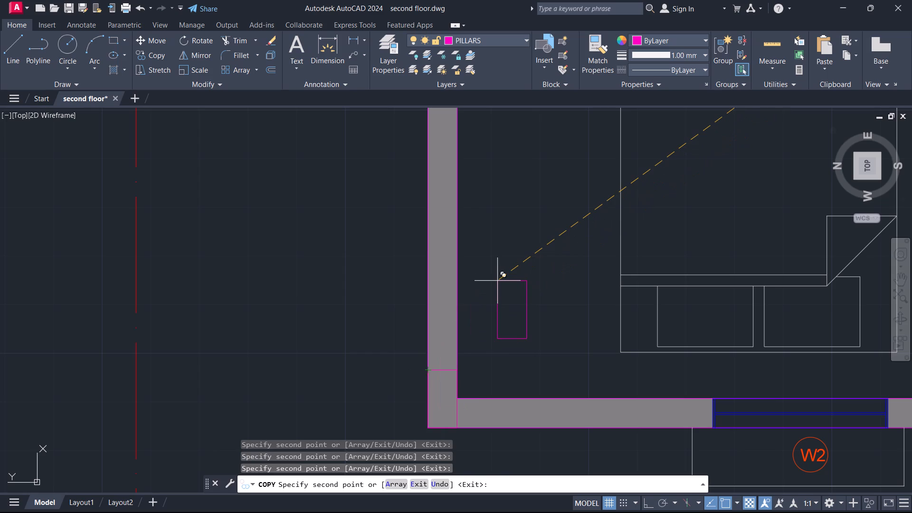
key(Escape)
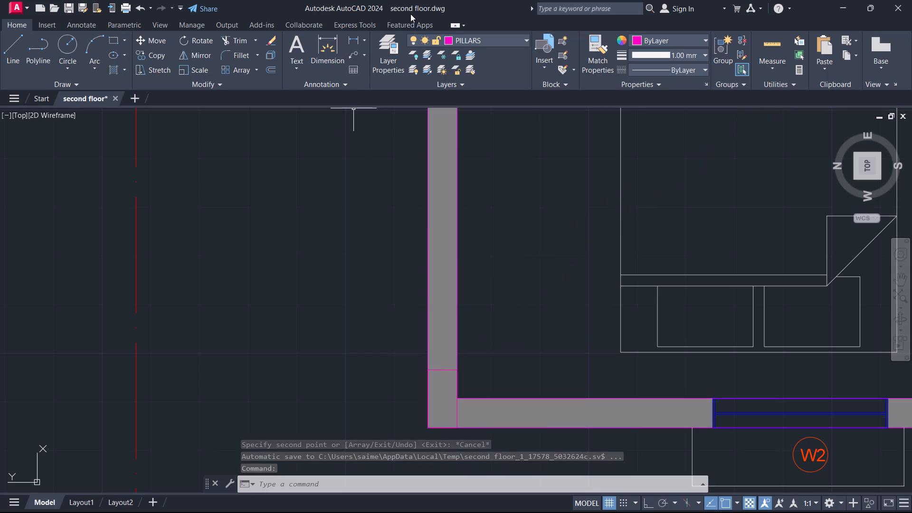
Start a SOLID hatch and fill the four pillars in the left outer wall below the corridor, from the bottom corner up to the corridor corner.
click(109, 68)
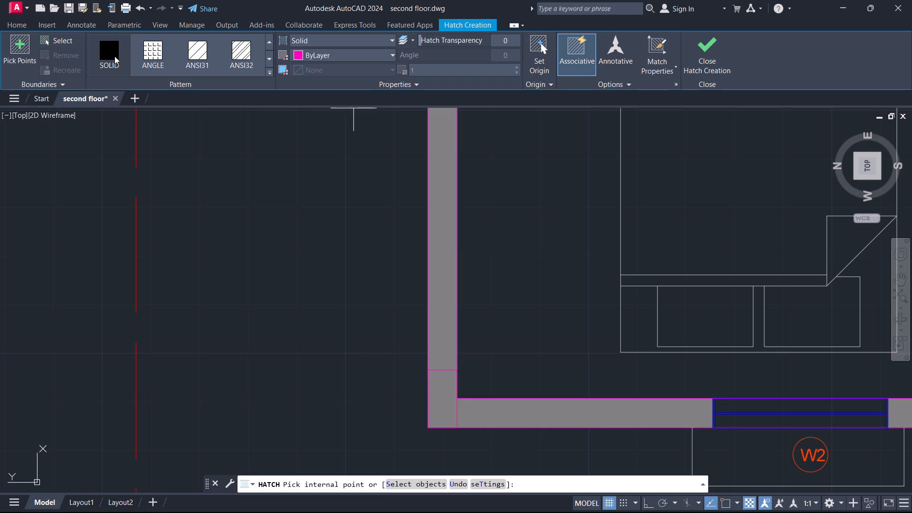
click(114, 56)
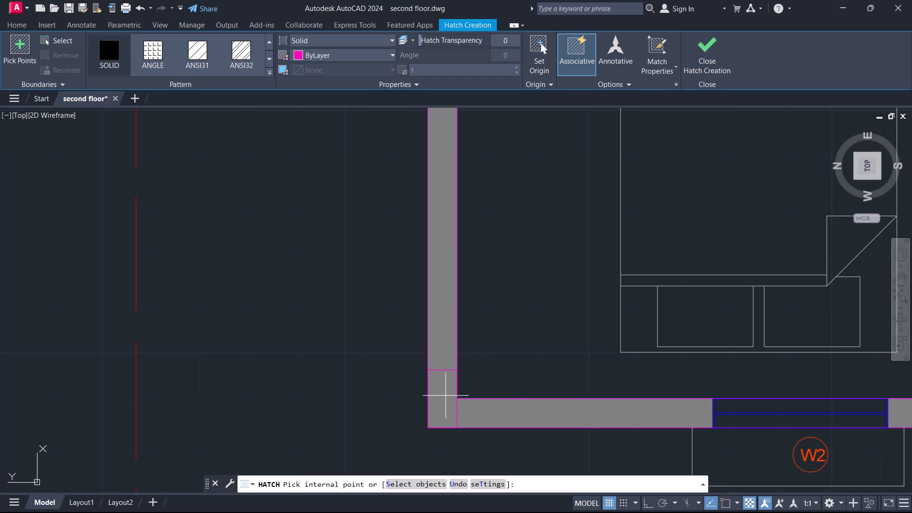
click(442, 396)
scroll(454, 340, down, 3)
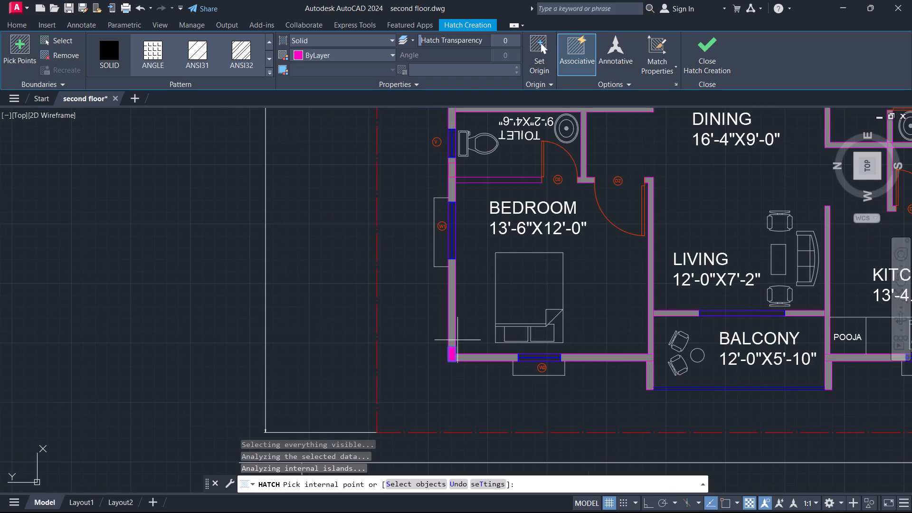
scroll(483, 231, down, 2)
middle_drag(480, 237, 429, 374)
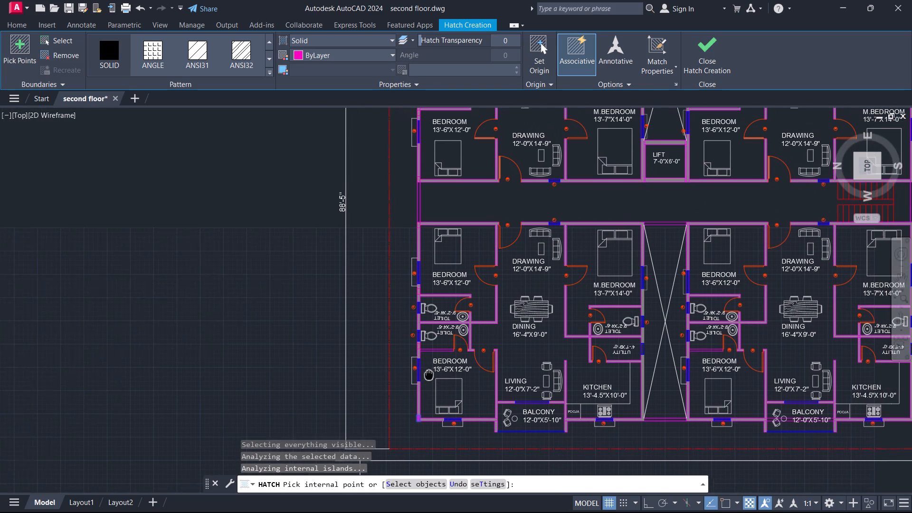
middle_drag(429, 374, 428, 376)
scroll(391, 339, up, 3)
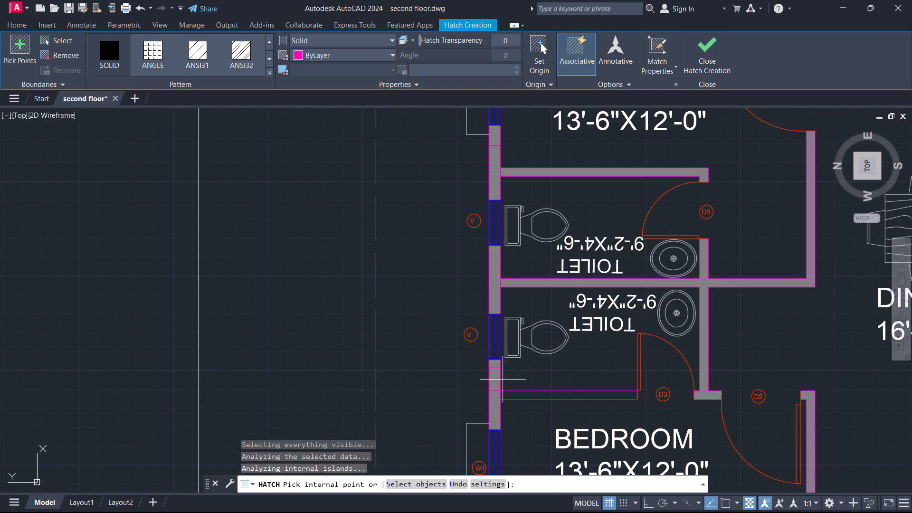
click(494, 378)
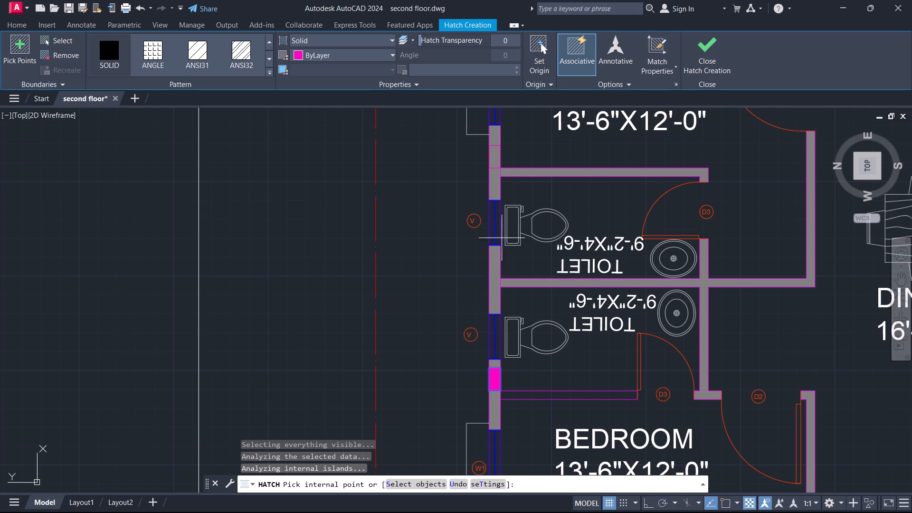
click(495, 156)
middle_drag(520, 151, 461, 408)
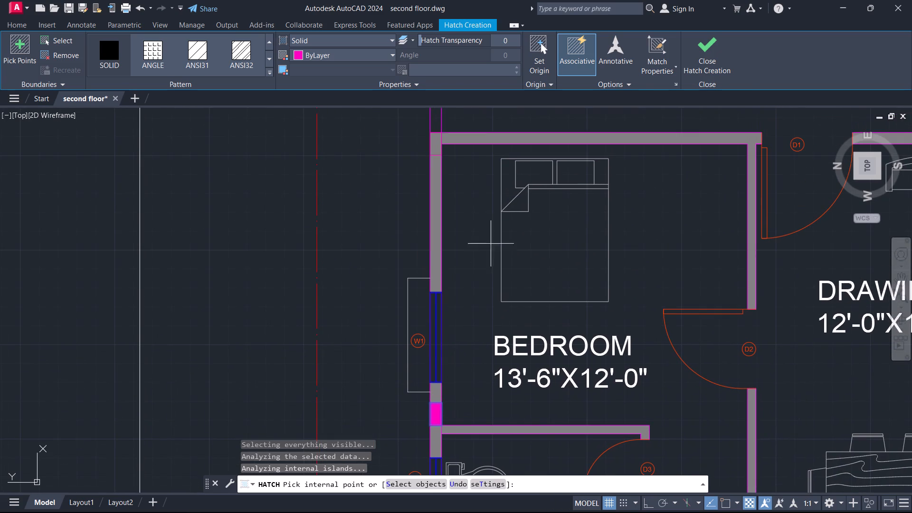
click(437, 145)
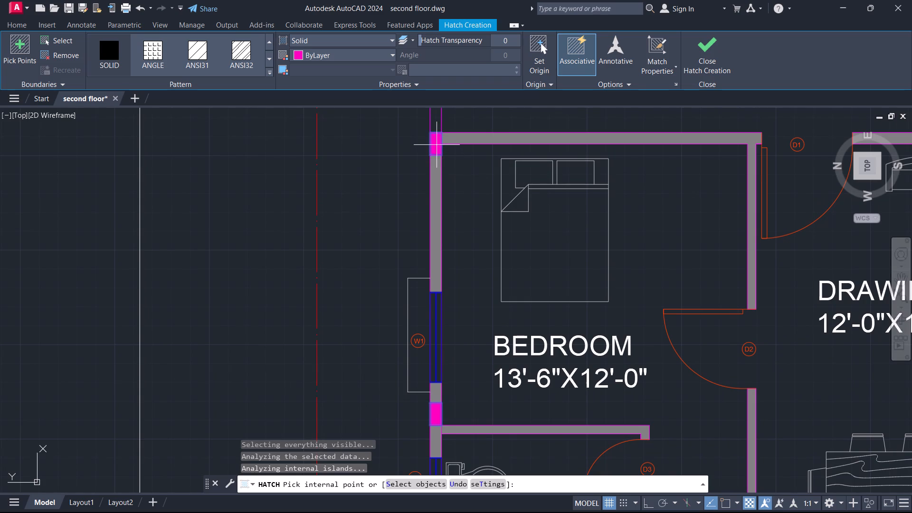
Hatch the left outer wall's pillars at the corridor's upper corner, above that bedroom's window W1, and beside the upper toilet's bedroom partition.
scroll(444, 176, down, 2)
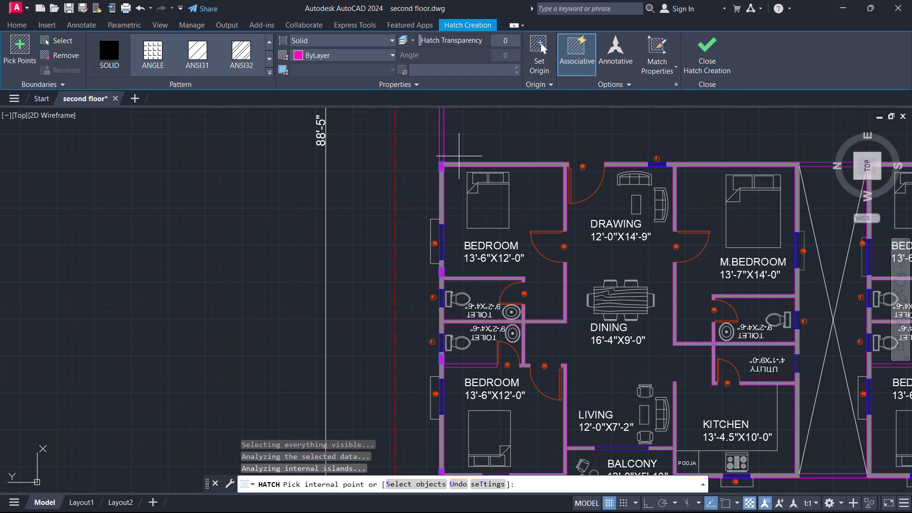
middle_drag(464, 148, 433, 321)
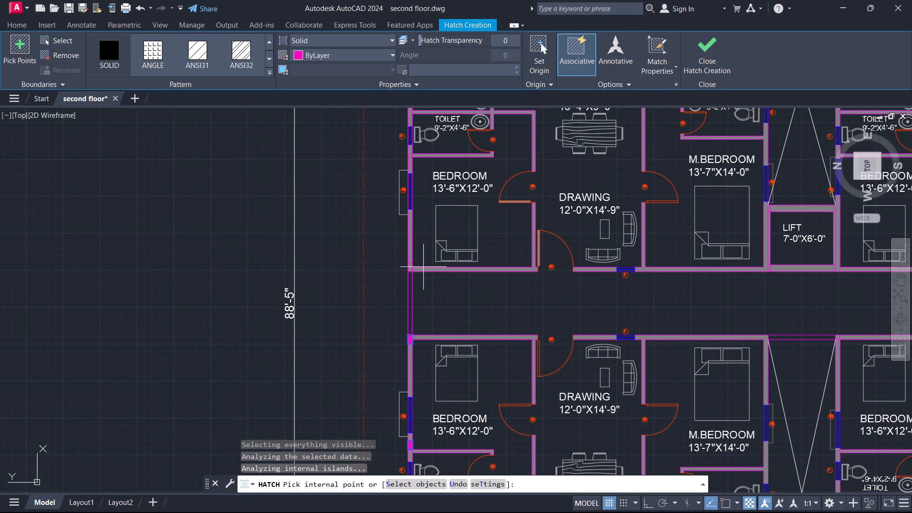
scroll(411, 271, up, 3)
click(397, 252)
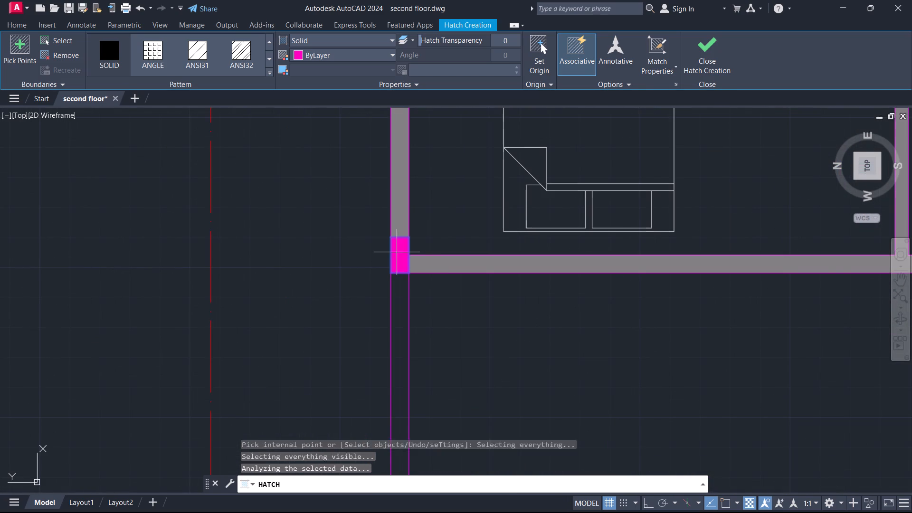
scroll(438, 293, down, 1)
scroll(451, 246, down, 1)
scroll(452, 200, down, 1)
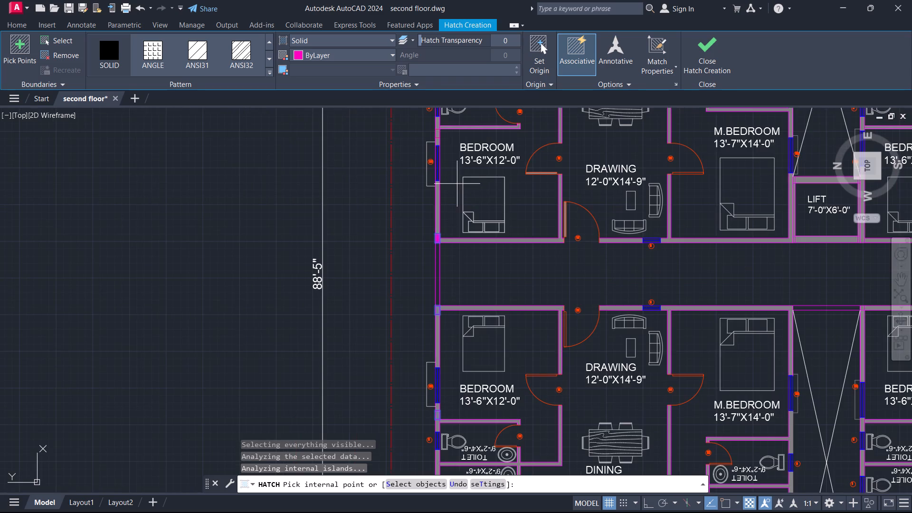
middle_drag(457, 181, 411, 328)
scroll(392, 275, up, 3)
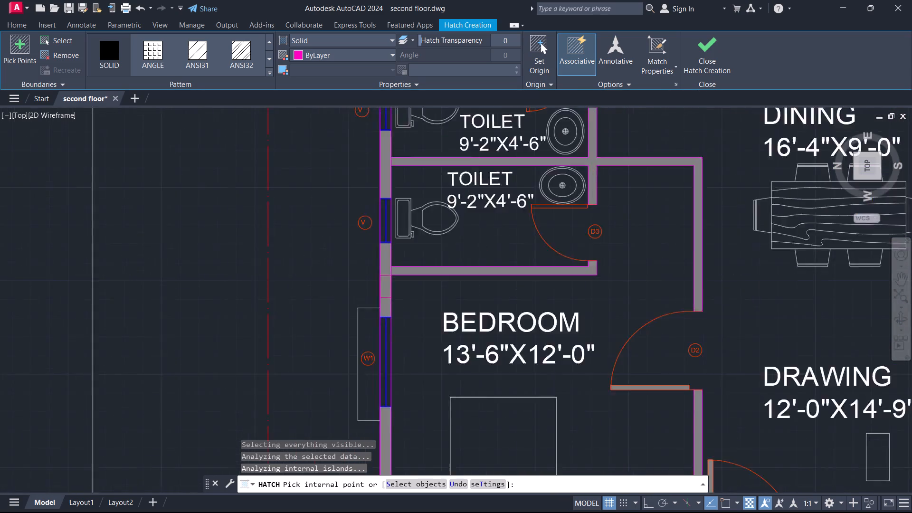
click(377, 286)
scroll(429, 307, down, 2)
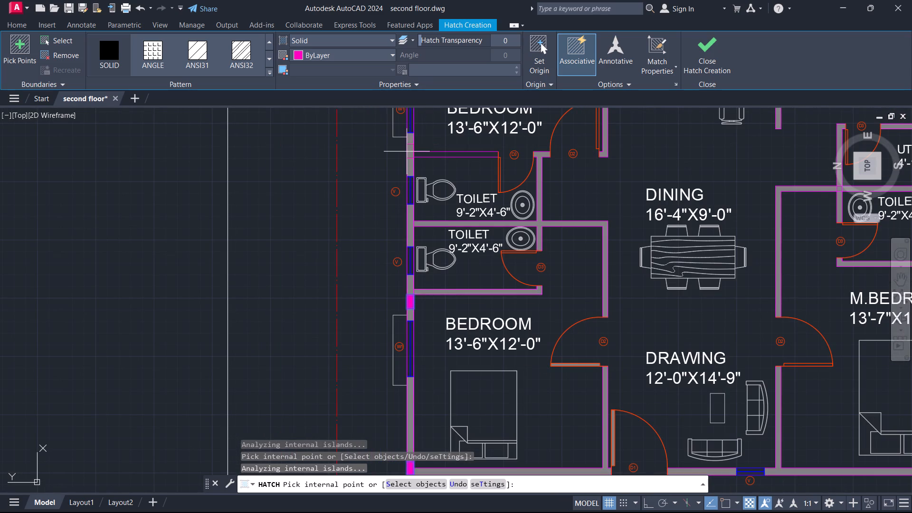
click(409, 150)
Hatch the pillar in the building's upper-left outer wall corner at the top bedroom and finish the hatch.
scroll(420, 169, down, 2)
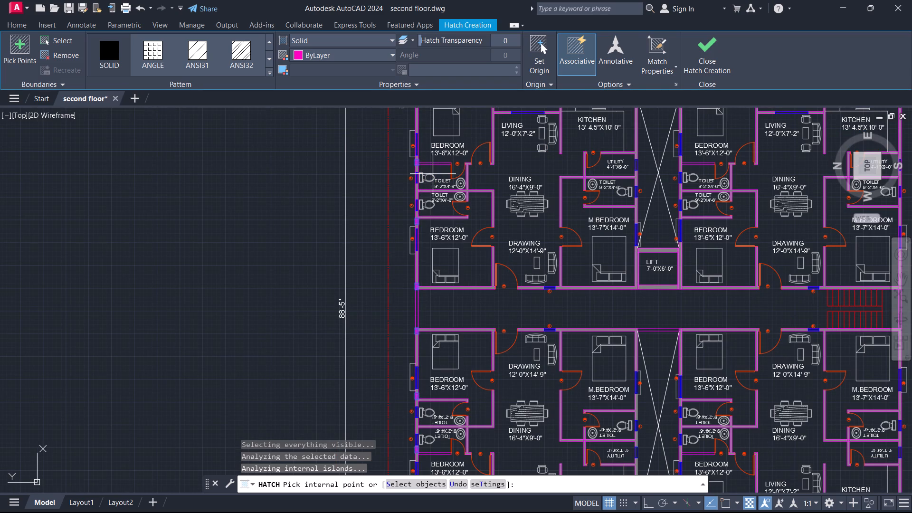
middle_drag(427, 146, 422, 297)
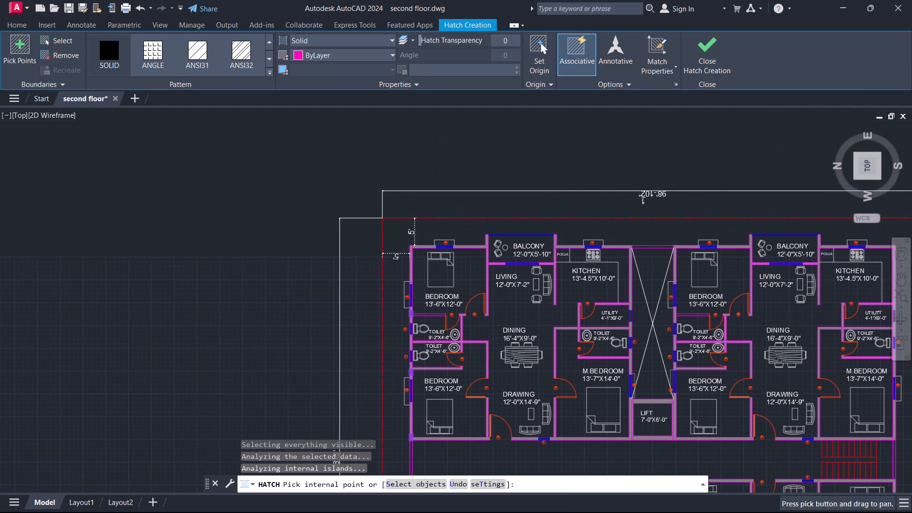
scroll(411, 248, up, 4)
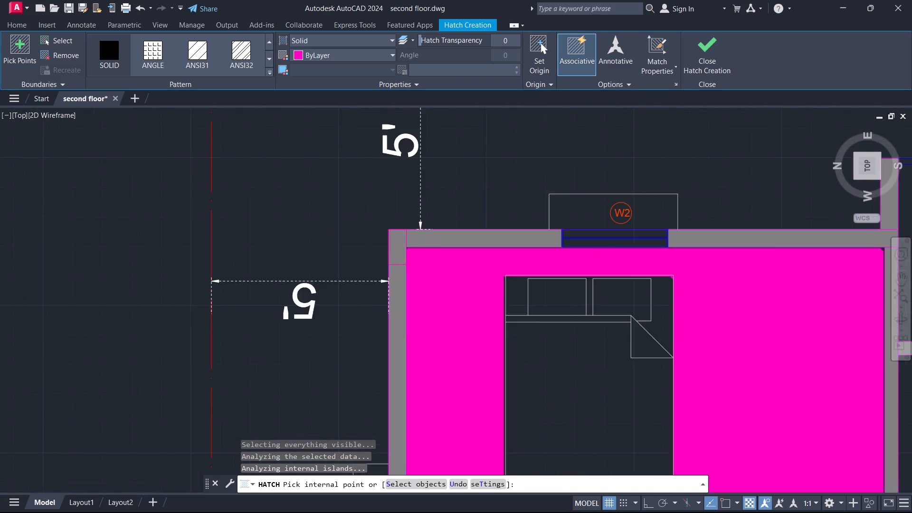
scroll(411, 248, up, 1)
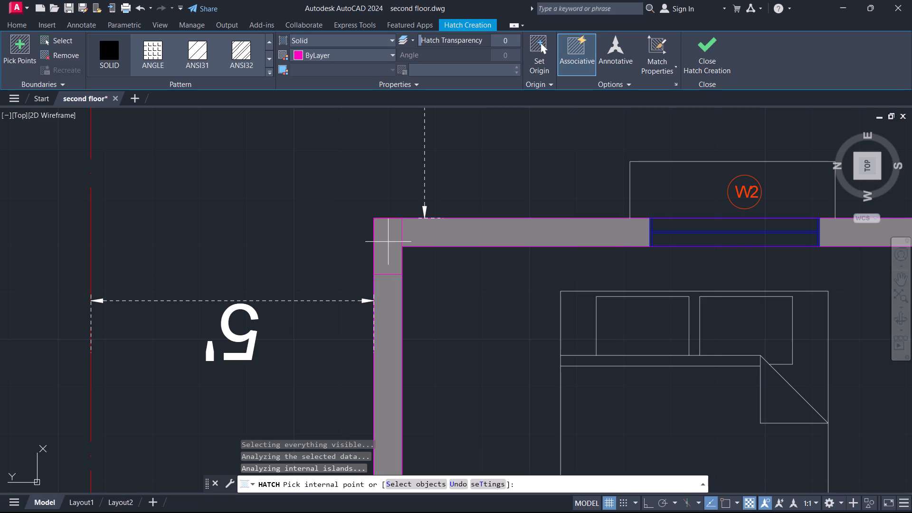
click(388, 242)
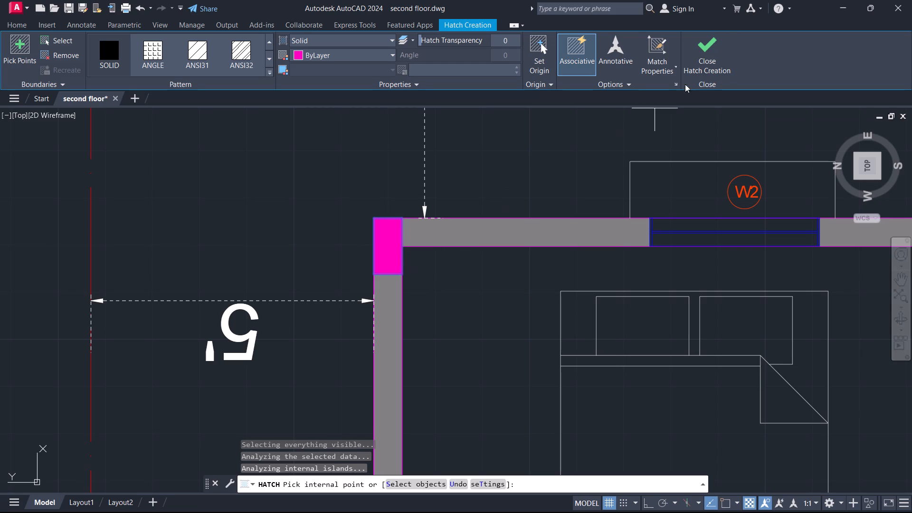
click(711, 48)
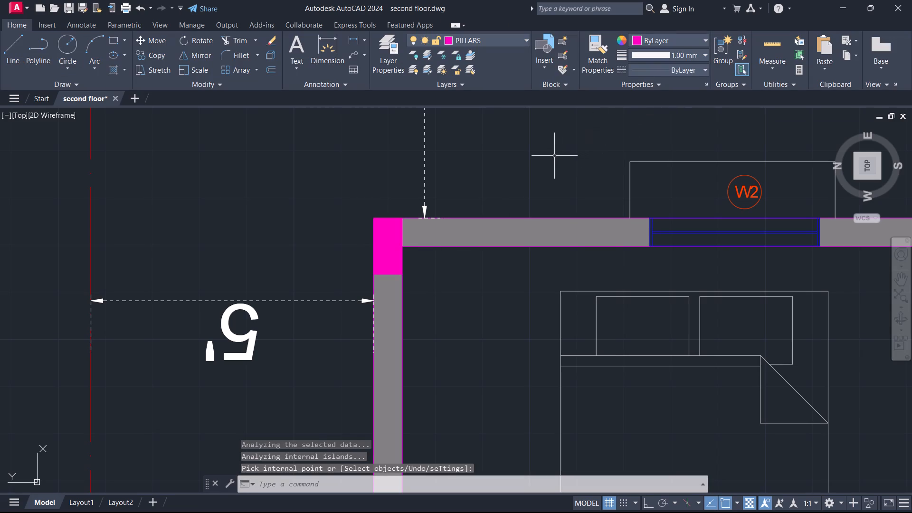
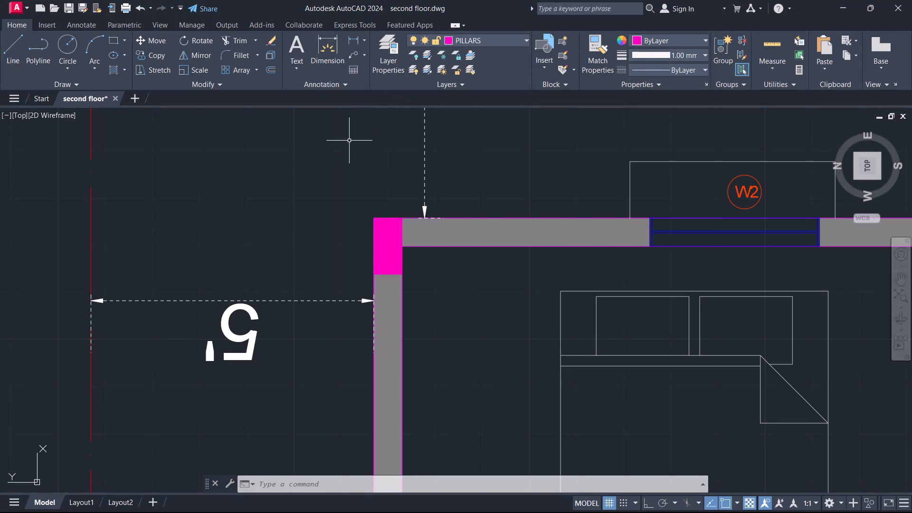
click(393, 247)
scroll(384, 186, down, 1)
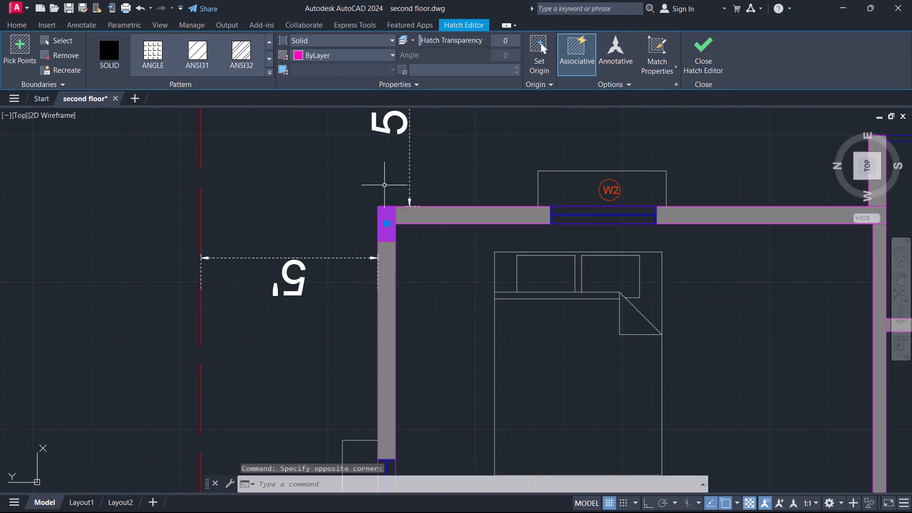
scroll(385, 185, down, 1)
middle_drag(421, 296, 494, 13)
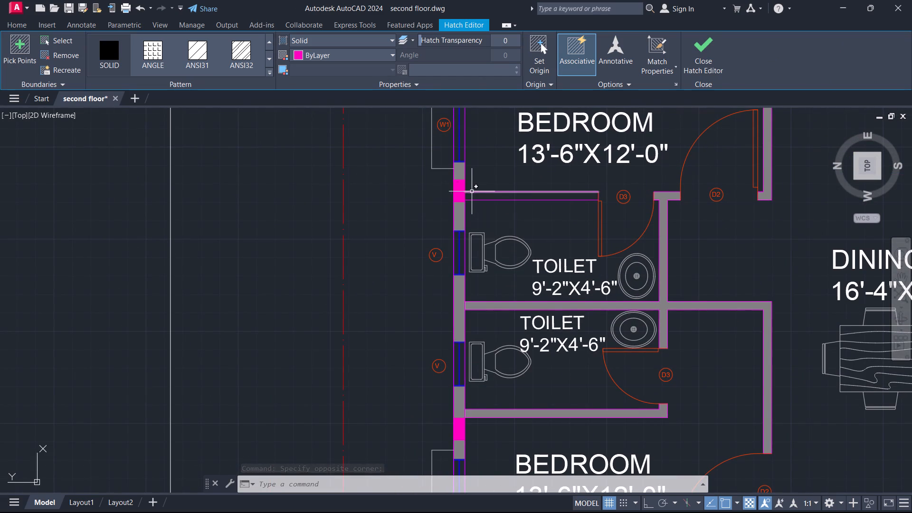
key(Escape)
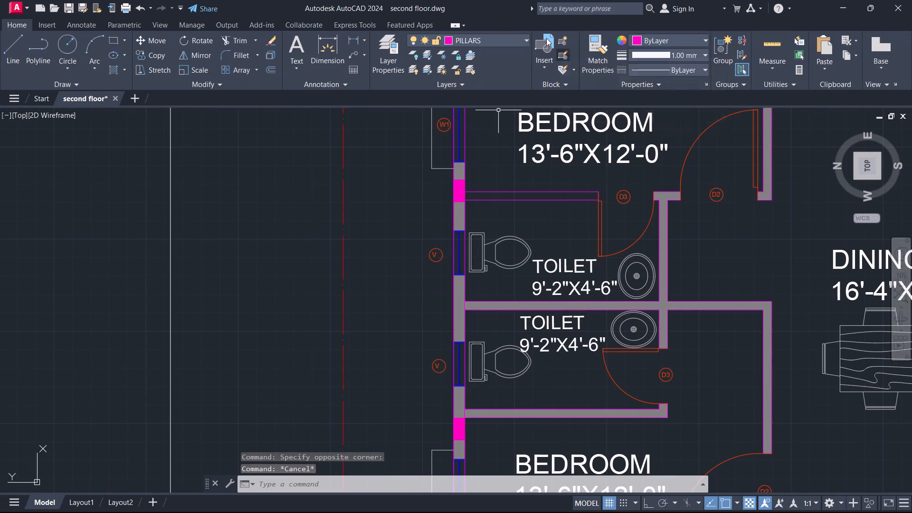
On the HATCH layer, solid-fill the unhatched wall between the toilet and bedroom in the upper-left and lower-left flats.
click(509, 36)
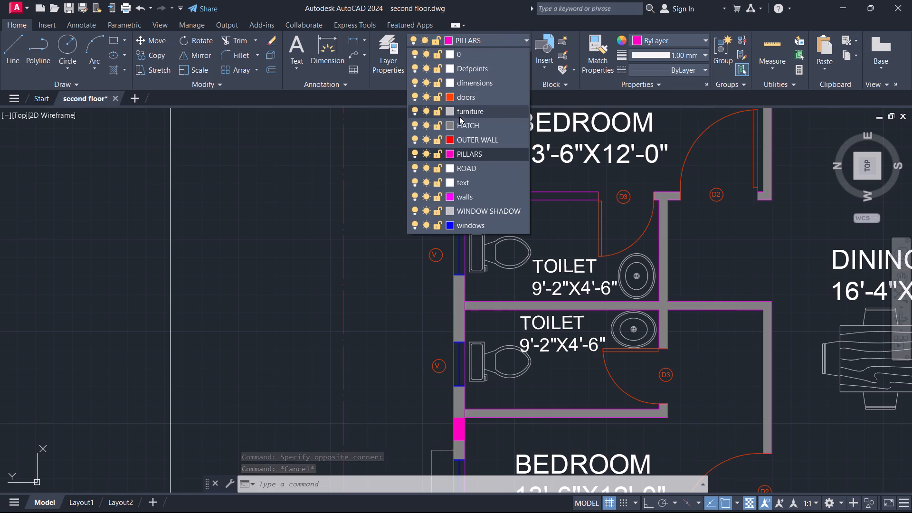
click(459, 124)
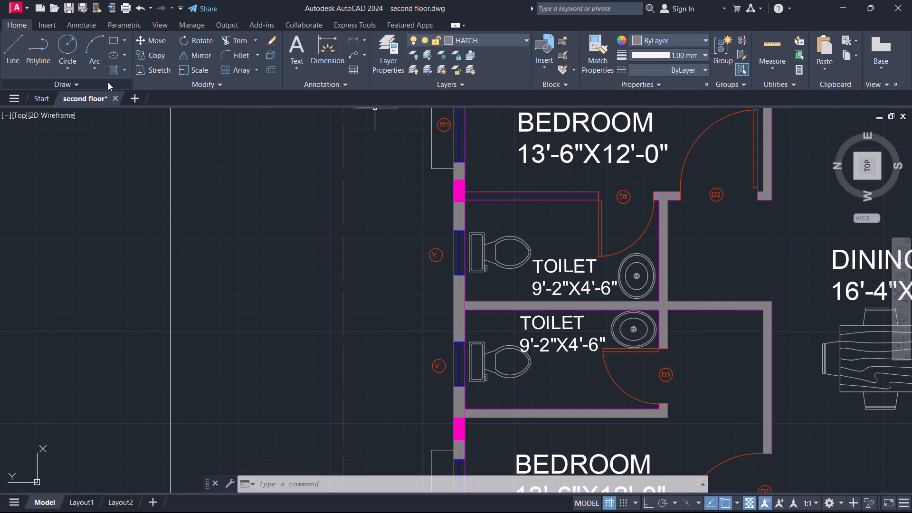
click(111, 74)
click(118, 53)
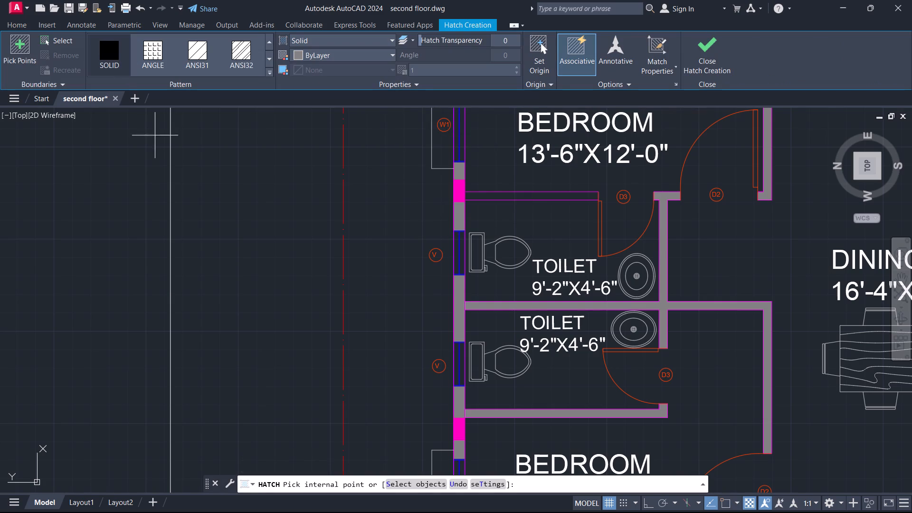
click(533, 196)
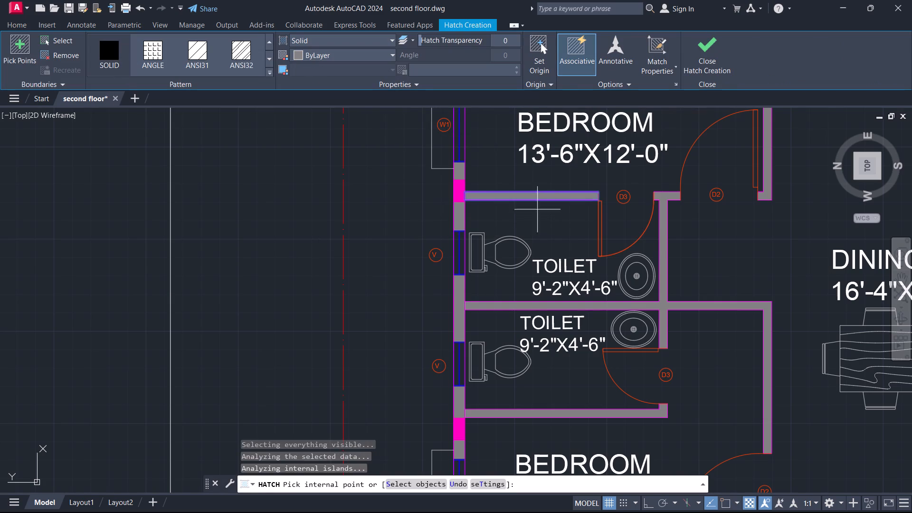
scroll(543, 222, down, 4)
scroll(531, 387, up, 3)
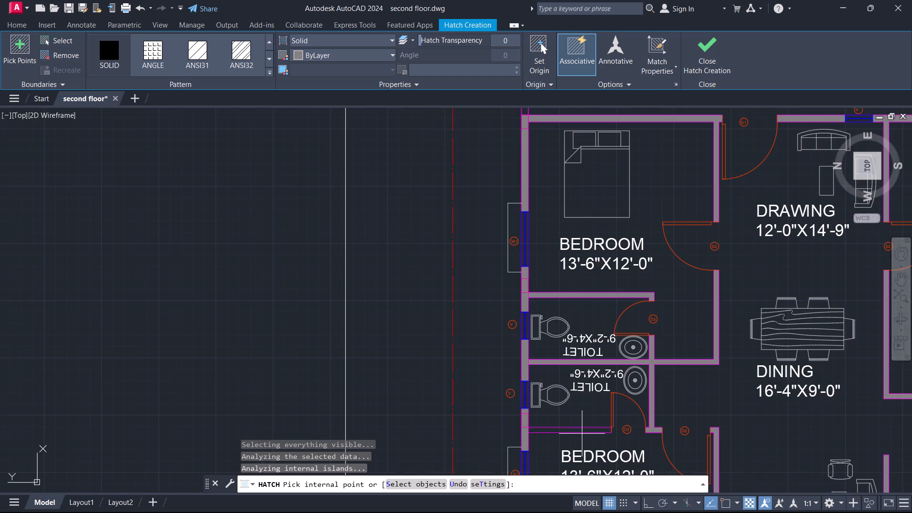
click(564, 430)
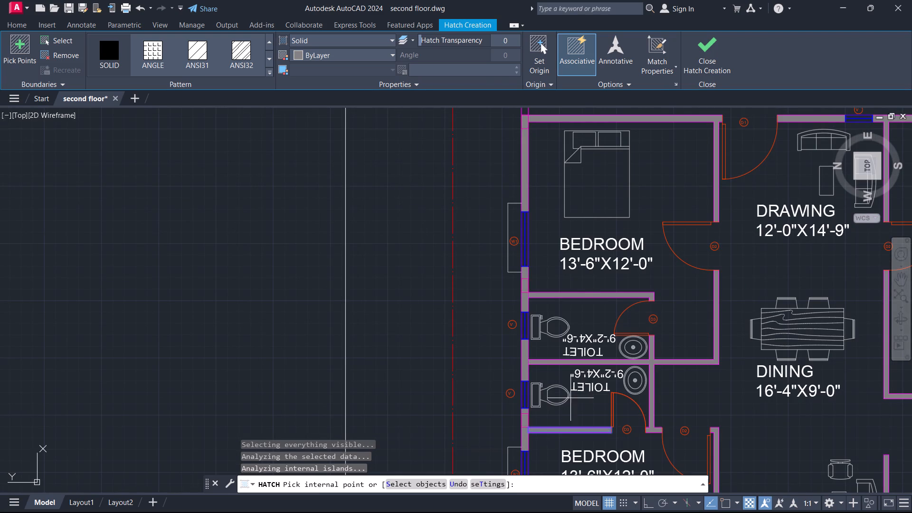
Add the matching unhatched toilet wall beside door D3 in the upper flat right of the lift to the solid hatch.
scroll(573, 381, down, 2)
middle_drag(783, 266, 781, 266)
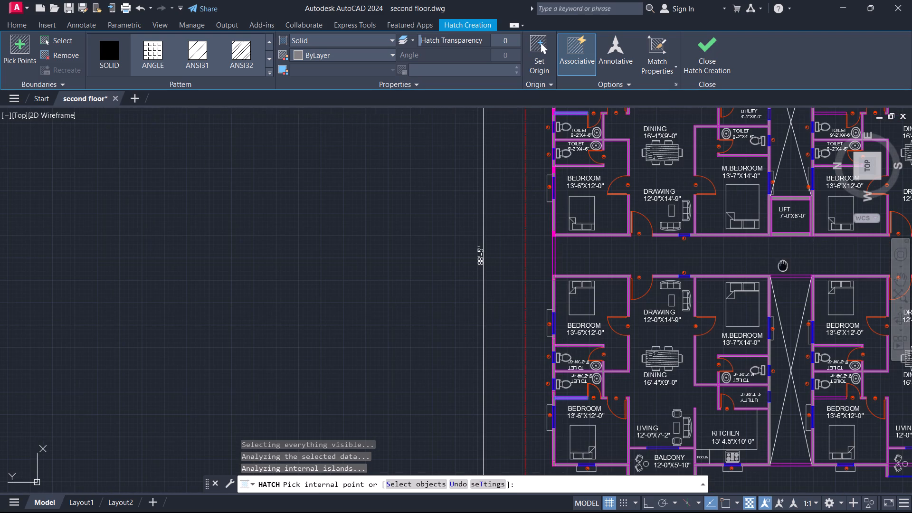
middle_drag(781, 266, 511, 300)
scroll(511, 300, up, 1)
scroll(653, 170, down, 1)
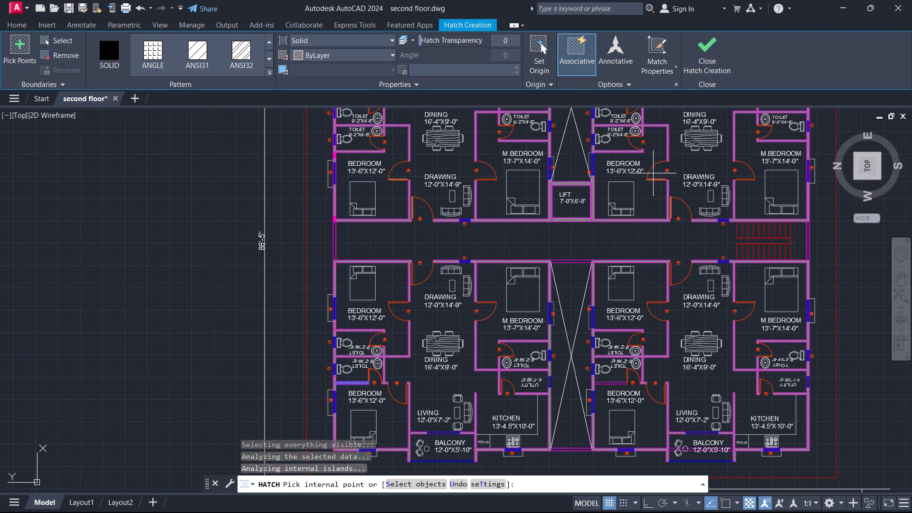
scroll(692, 161, down, 1)
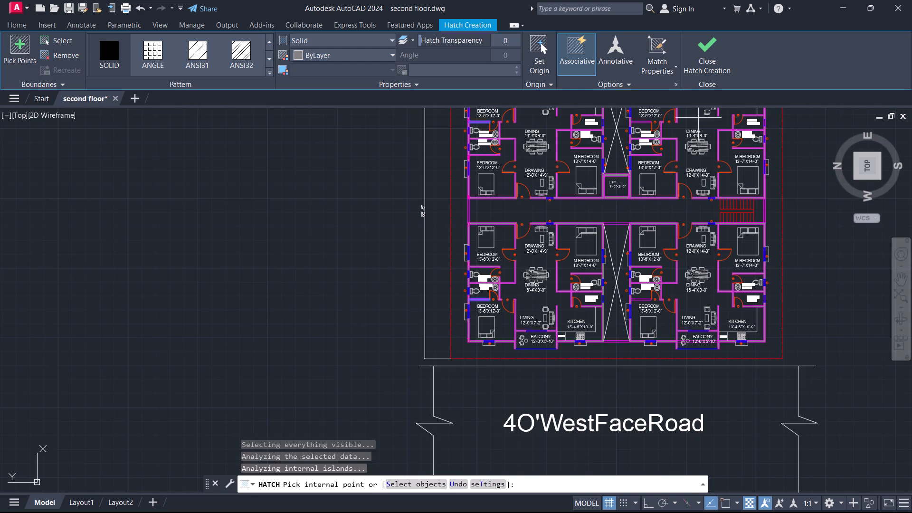
scroll(635, 127, up, 3)
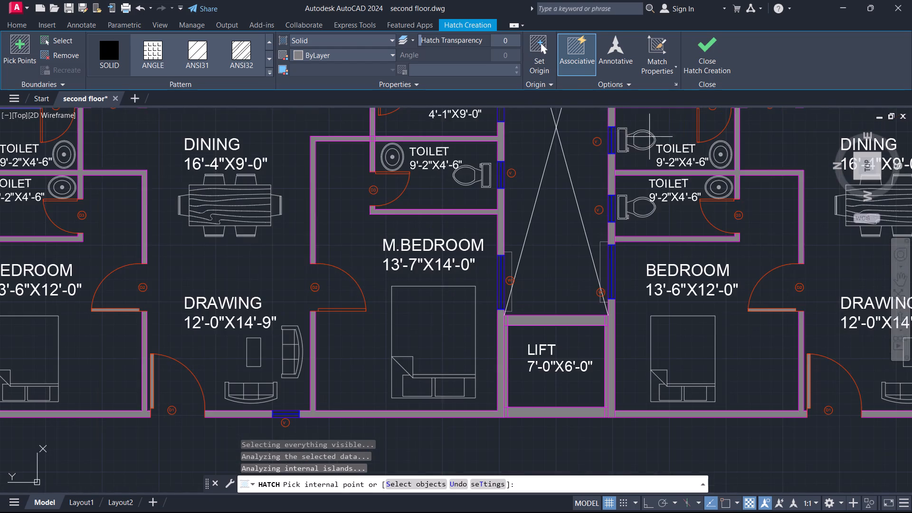
scroll(650, 137, down, 2)
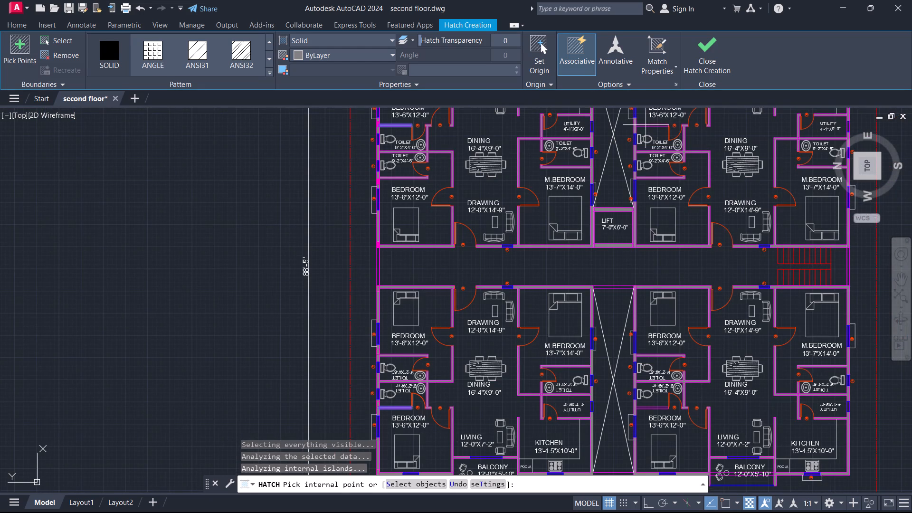
scroll(651, 118, up, 3)
click(637, 151)
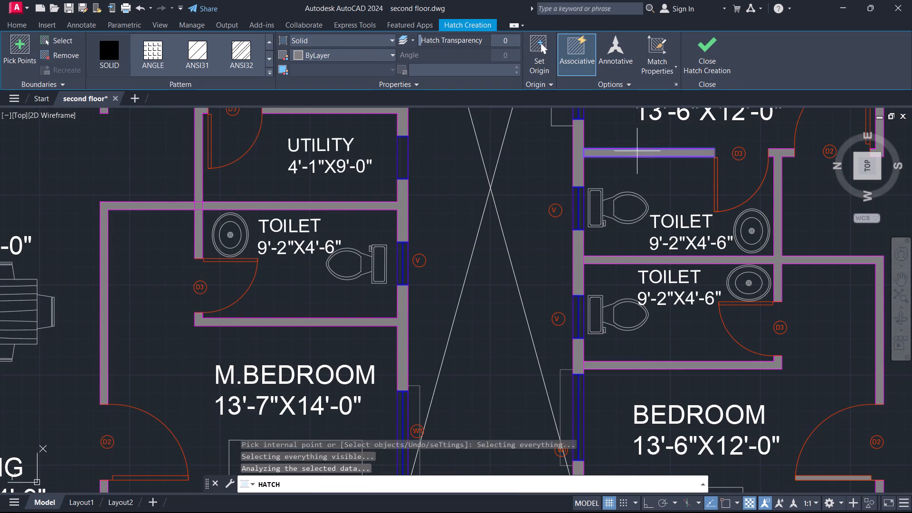
Fill the matching toilet-bedroom wall in the lower-right flat with the same solid hatch and finish the hatch.
scroll(630, 165, down, 6)
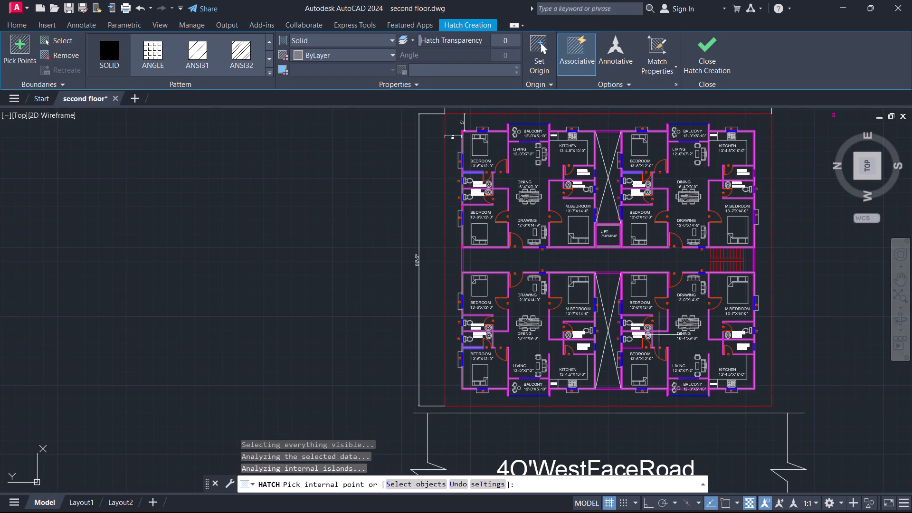
scroll(674, 318, up, 2)
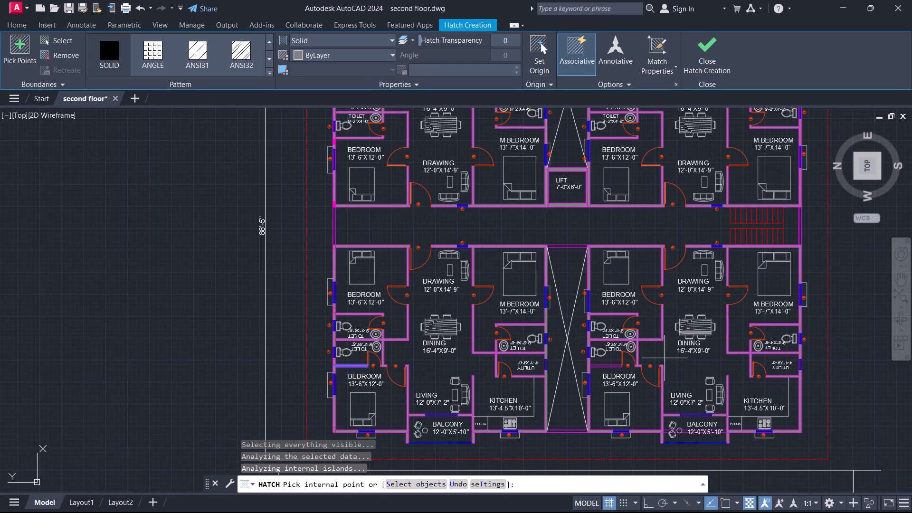
click(605, 365)
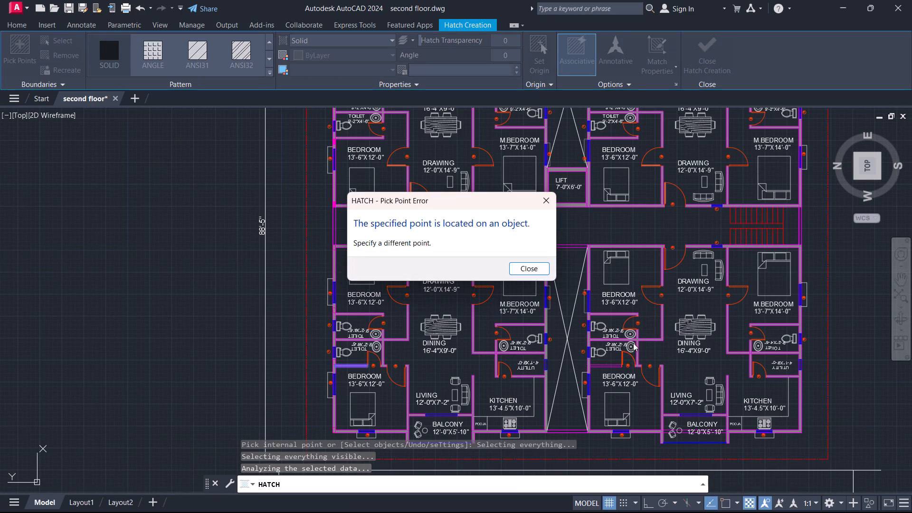
scroll(601, 369, up, 4)
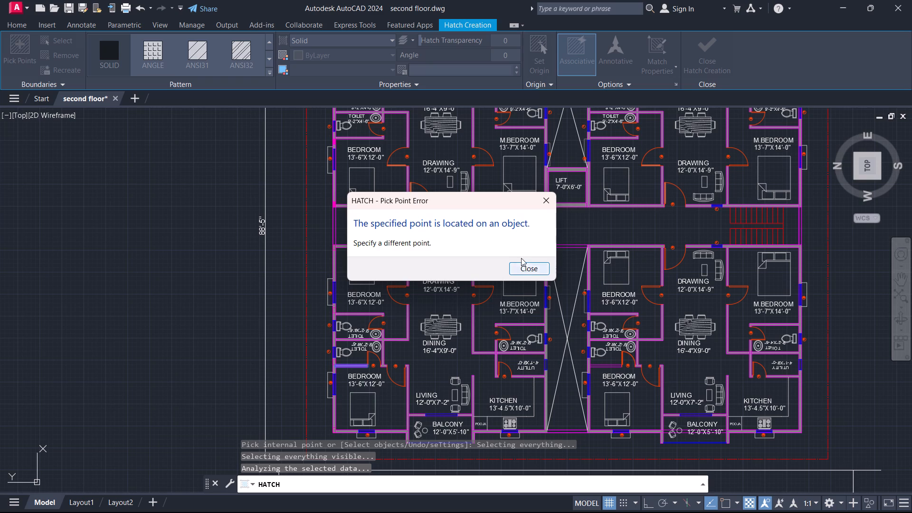
click(522, 266)
scroll(600, 359, up, 4)
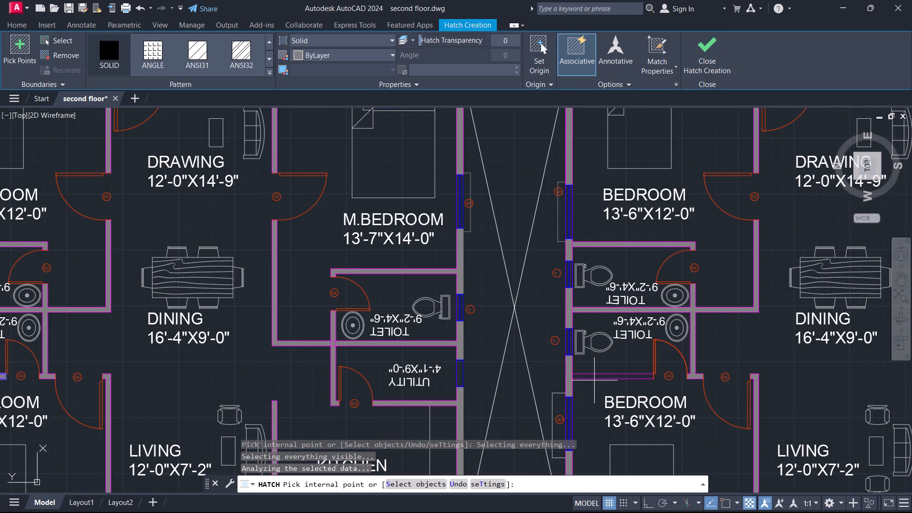
click(599, 377)
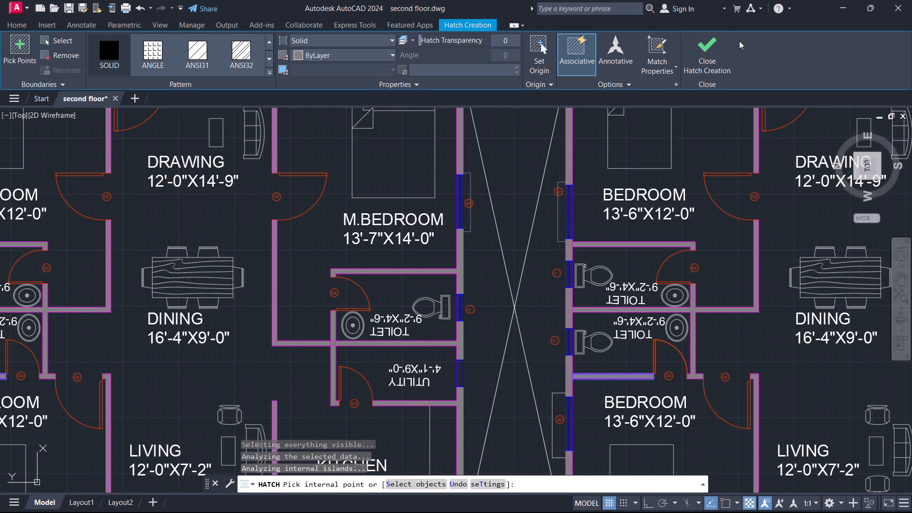
click(706, 58)
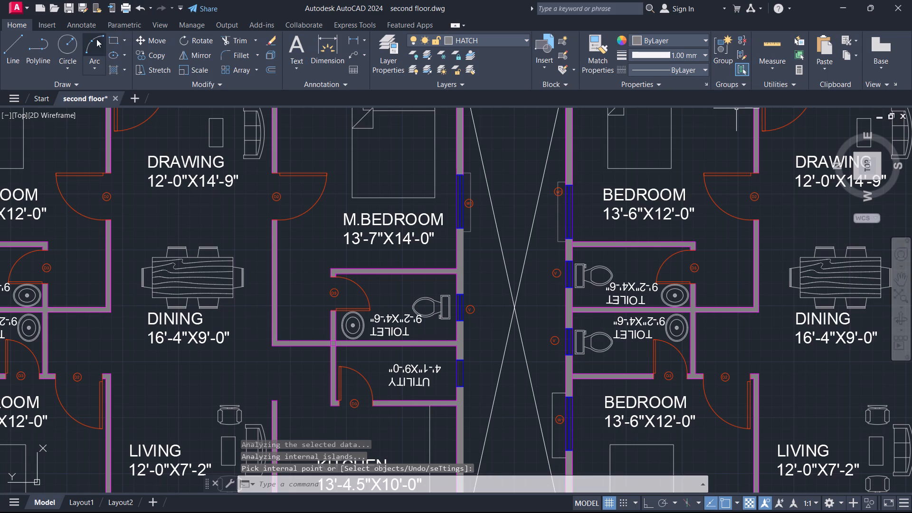
Make PILLARS the current layer.
click(443, 36)
click(470, 154)
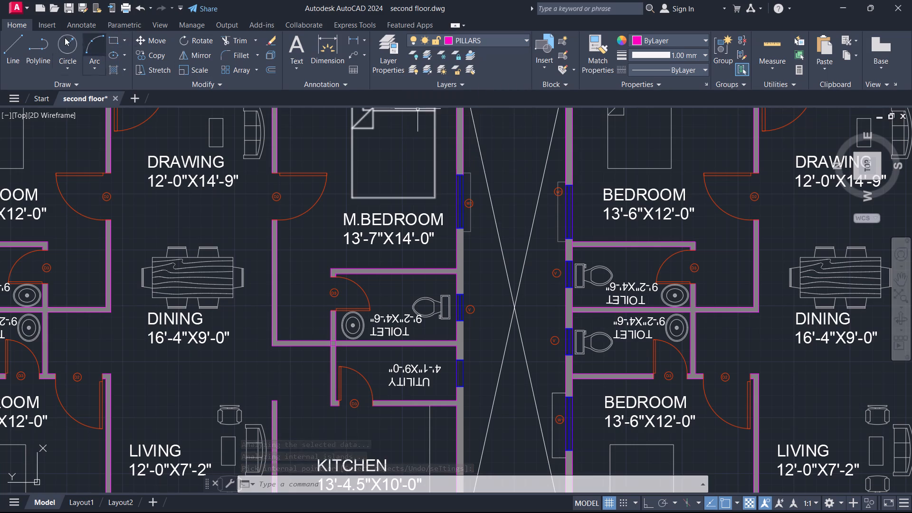
scroll(221, 163, down, 2)
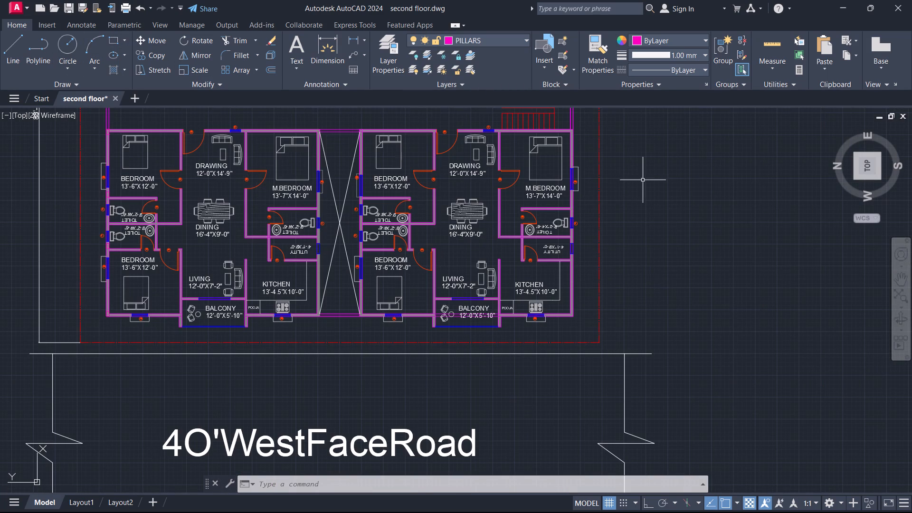
middle_drag(646, 181, 849, 281)
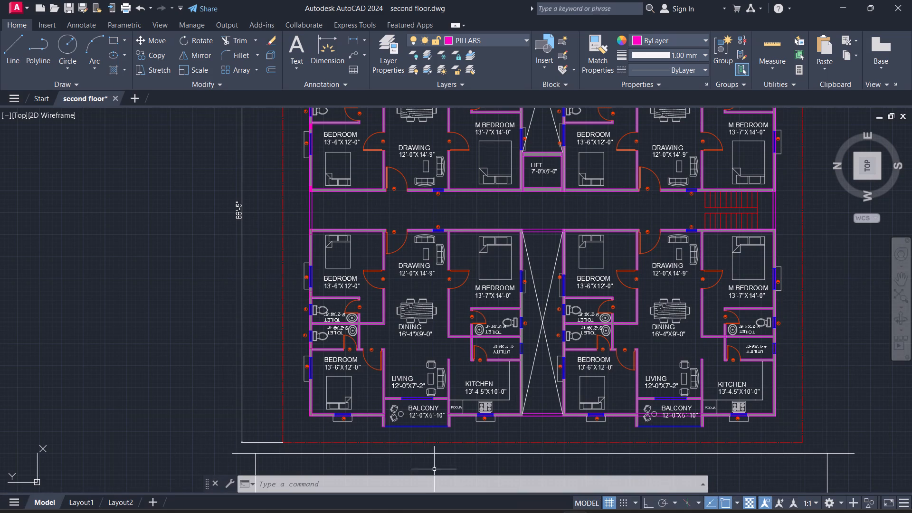
scroll(565, 296, down, 1)
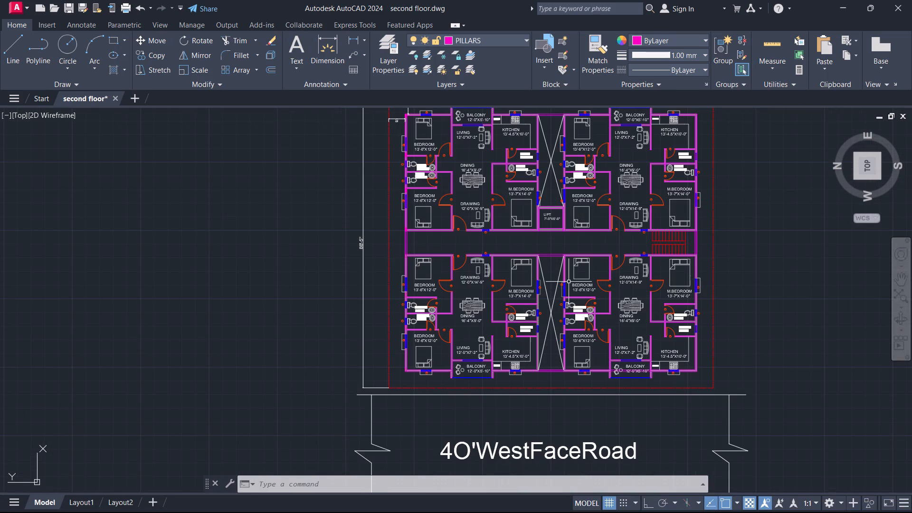
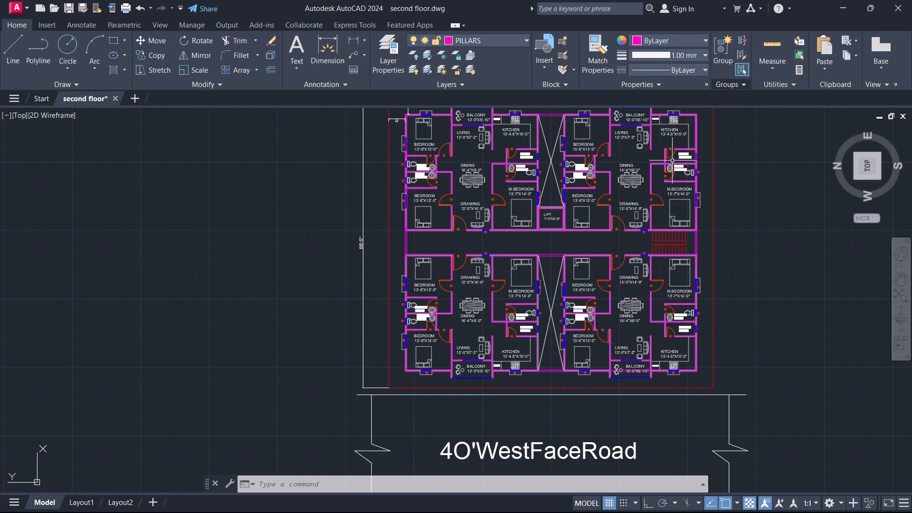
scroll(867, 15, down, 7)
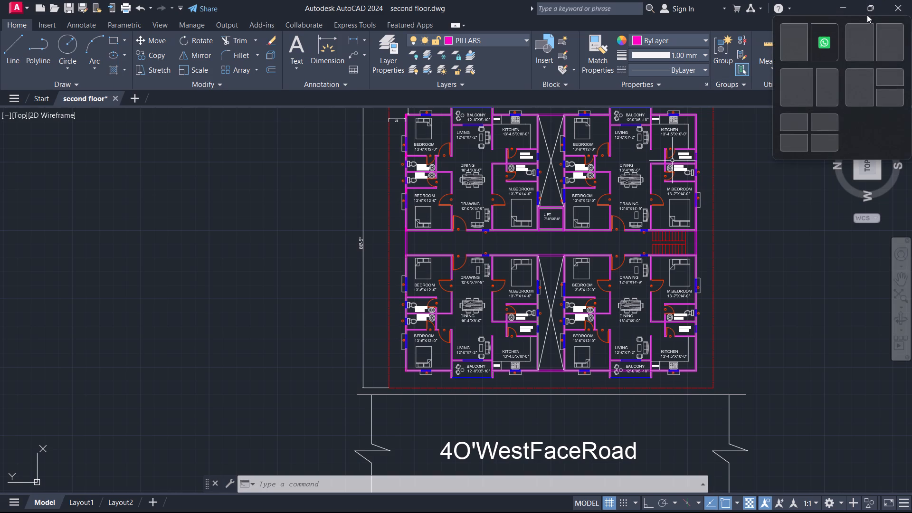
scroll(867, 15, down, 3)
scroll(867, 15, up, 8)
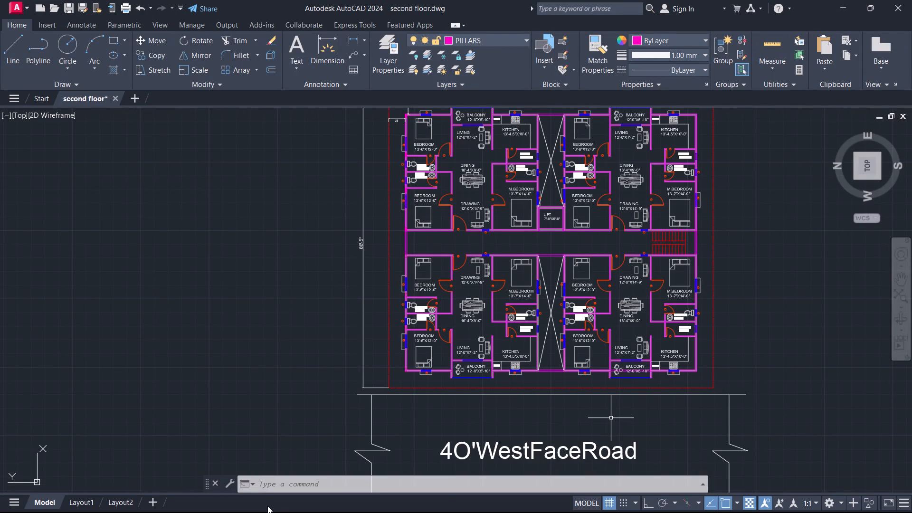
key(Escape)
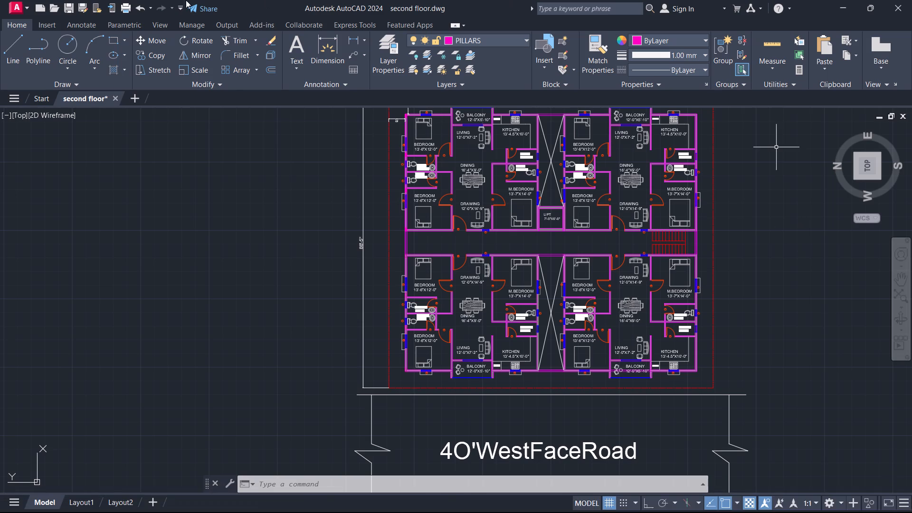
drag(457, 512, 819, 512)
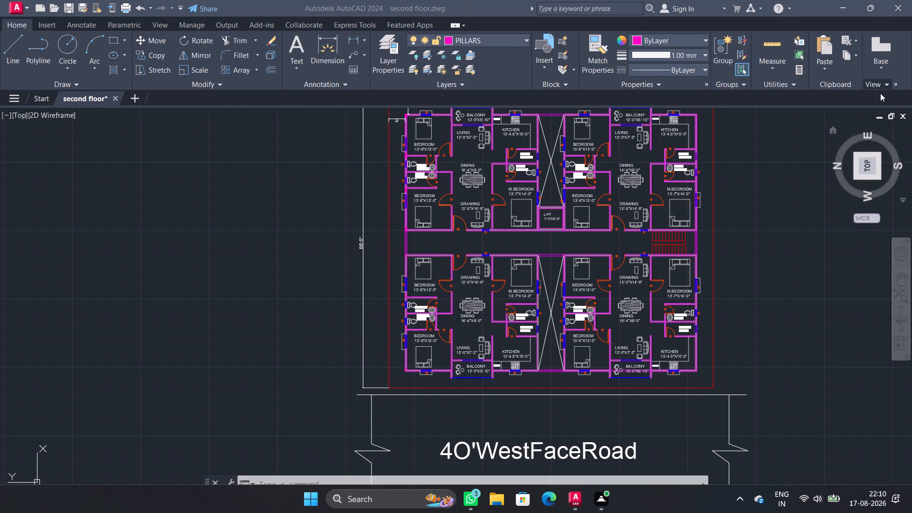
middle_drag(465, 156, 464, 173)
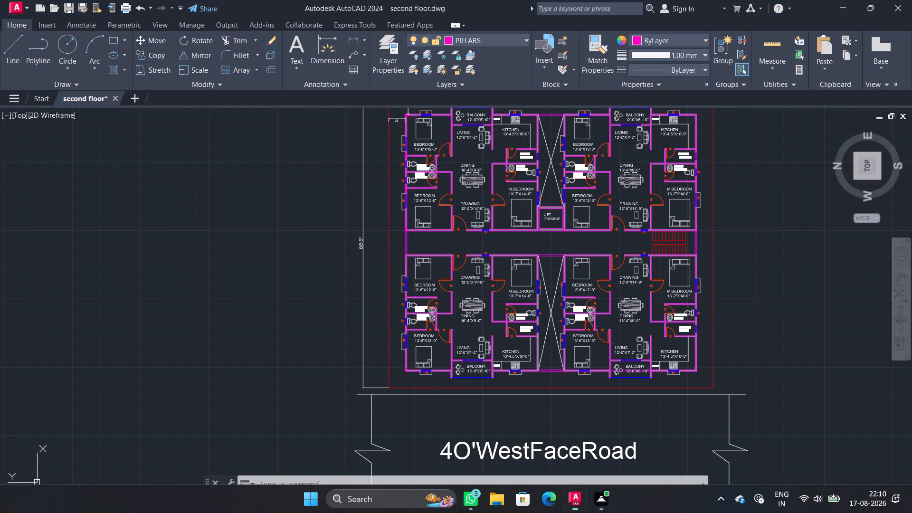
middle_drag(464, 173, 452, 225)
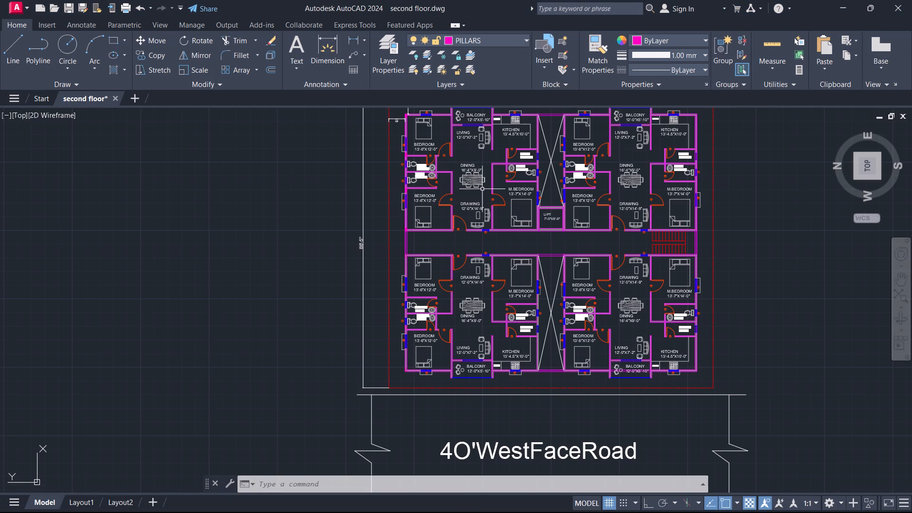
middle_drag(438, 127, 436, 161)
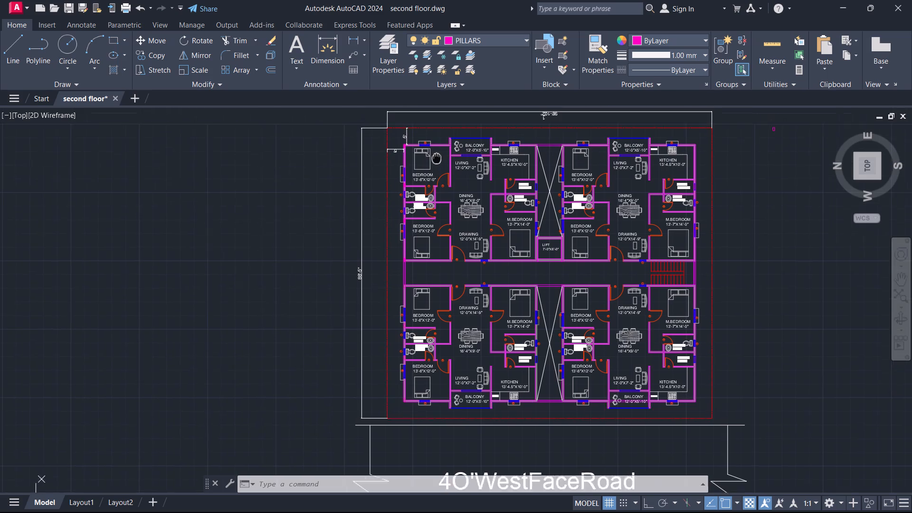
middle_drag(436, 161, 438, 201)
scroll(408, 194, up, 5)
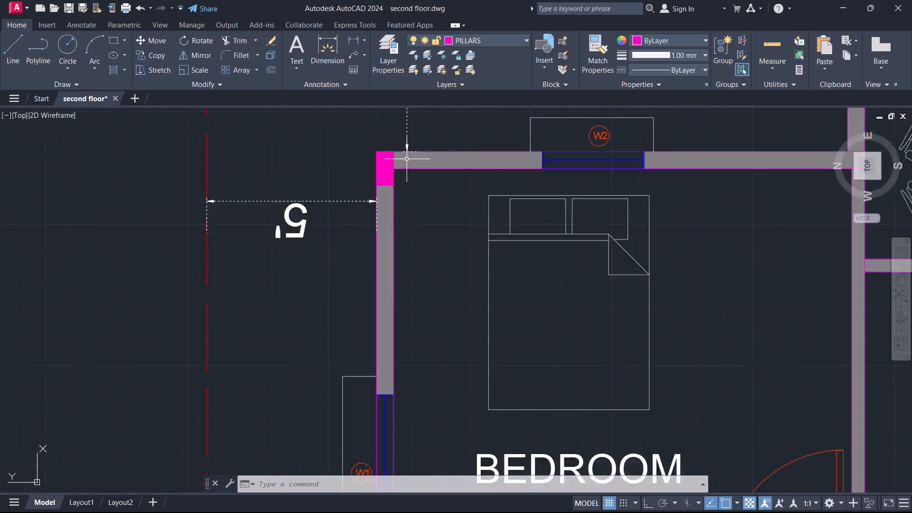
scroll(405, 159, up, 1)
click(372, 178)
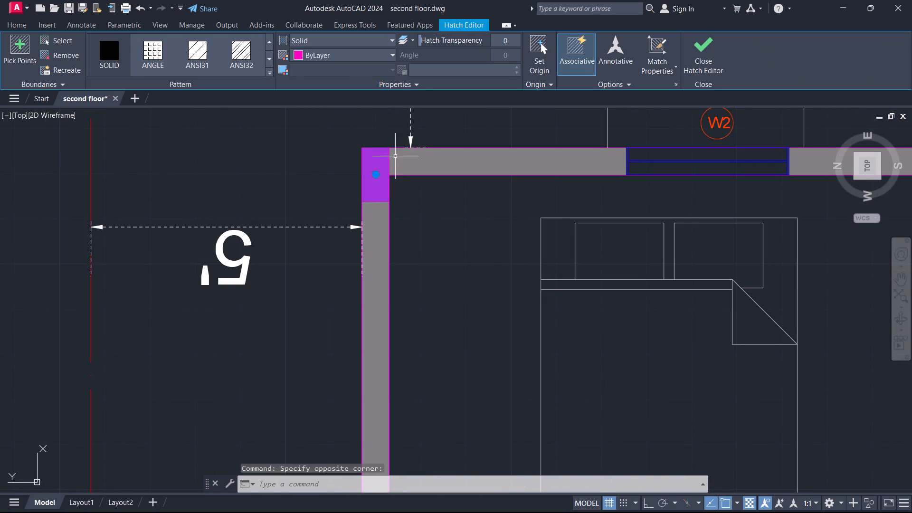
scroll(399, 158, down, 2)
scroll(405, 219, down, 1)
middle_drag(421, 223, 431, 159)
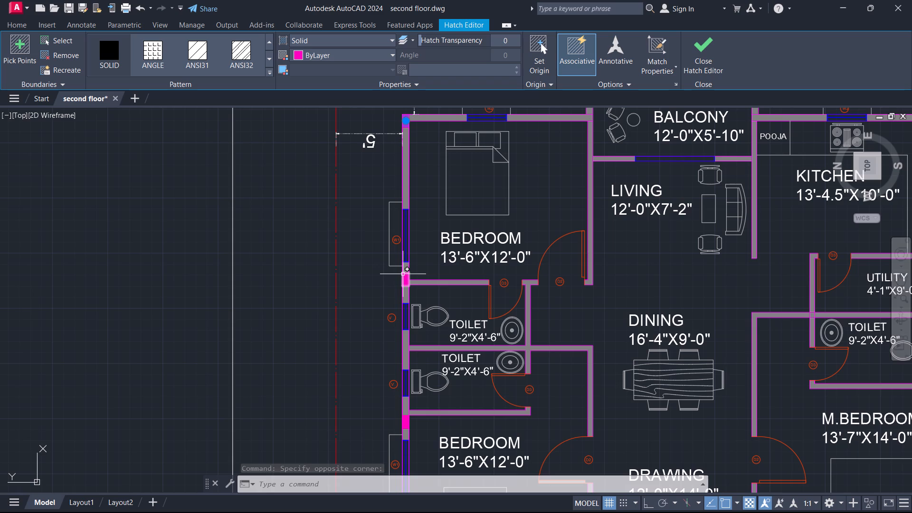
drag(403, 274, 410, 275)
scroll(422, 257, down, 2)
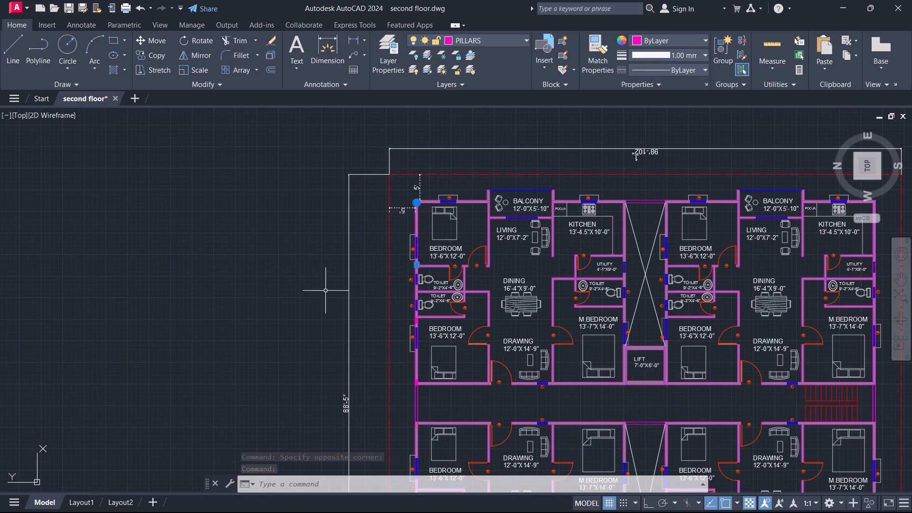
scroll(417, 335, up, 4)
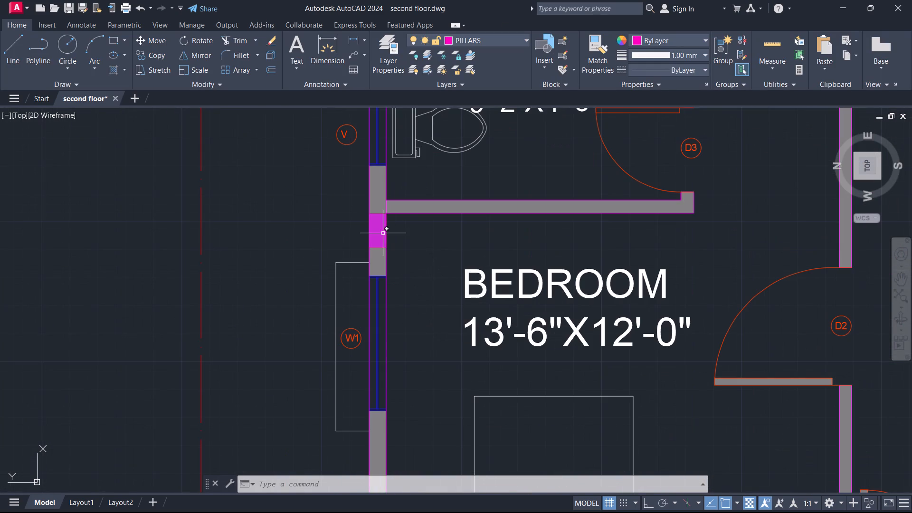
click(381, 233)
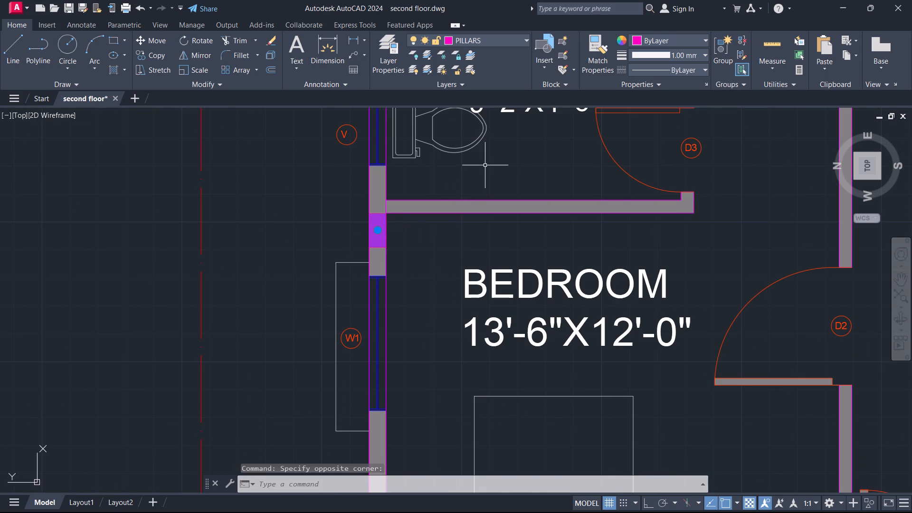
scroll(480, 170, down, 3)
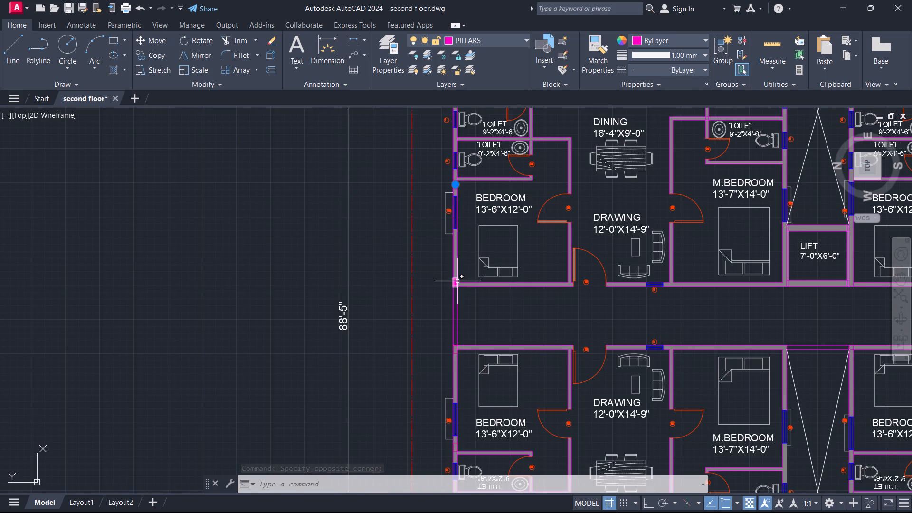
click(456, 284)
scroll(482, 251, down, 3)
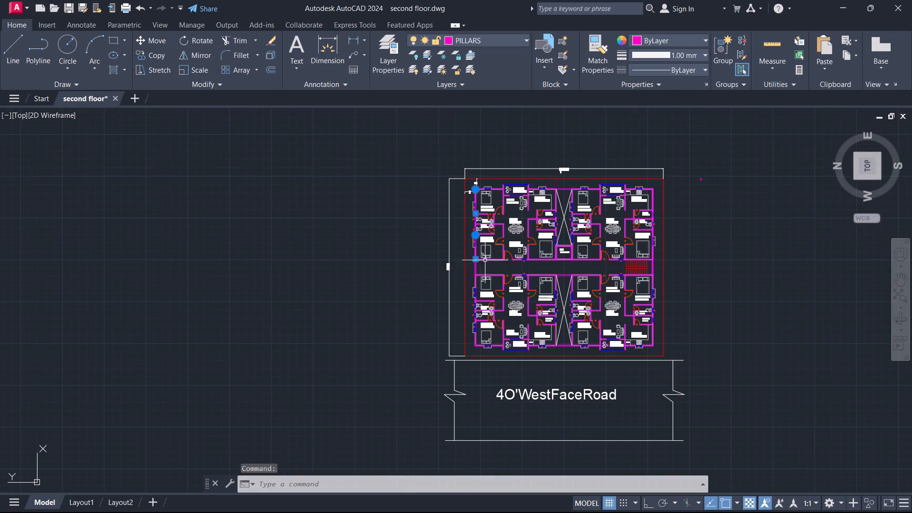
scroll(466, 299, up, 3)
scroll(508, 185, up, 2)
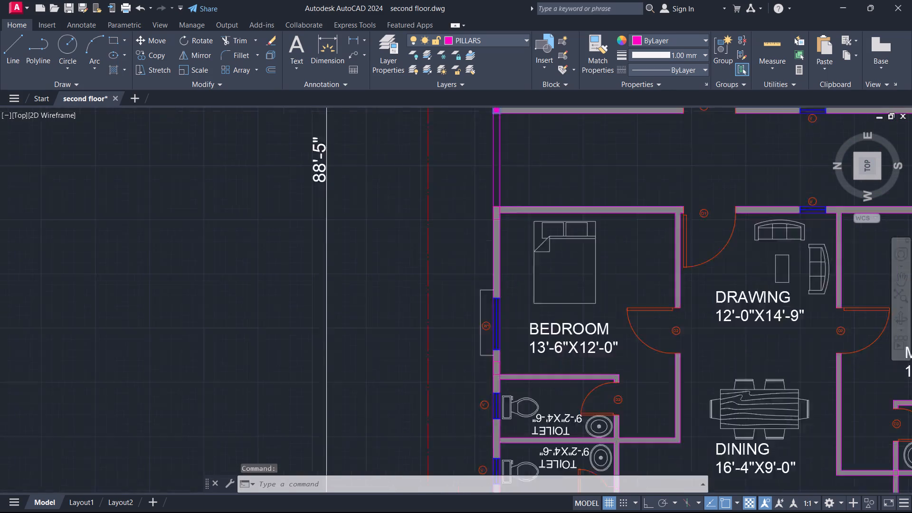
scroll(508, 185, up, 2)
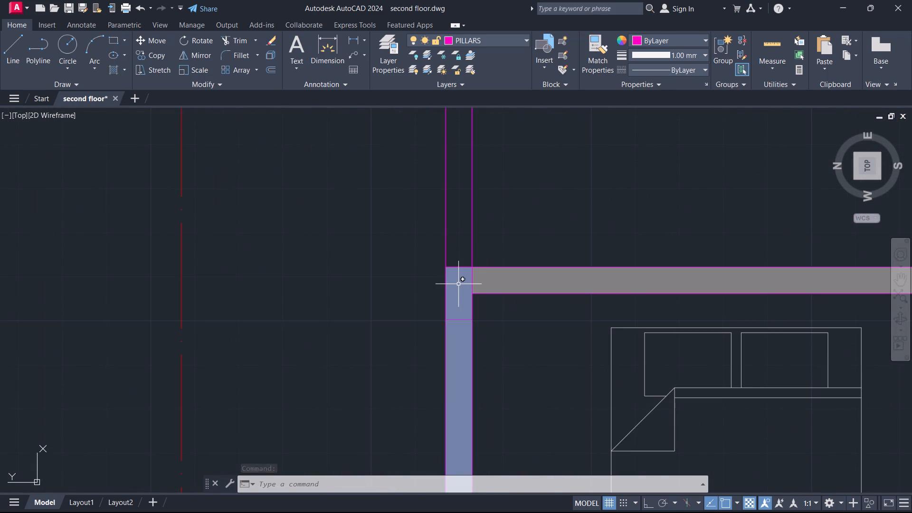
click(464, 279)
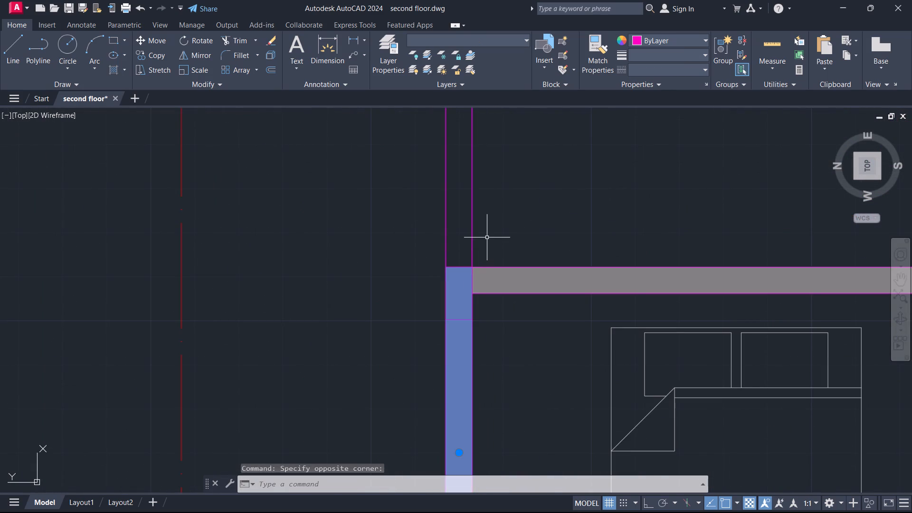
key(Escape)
On the PILLARS layer, solid-hatch the four pillars along the lower-left flat's outer bedroom and toilet wall, from the corridor corner to the balcony-side corner.
scroll(494, 232, down, 4)
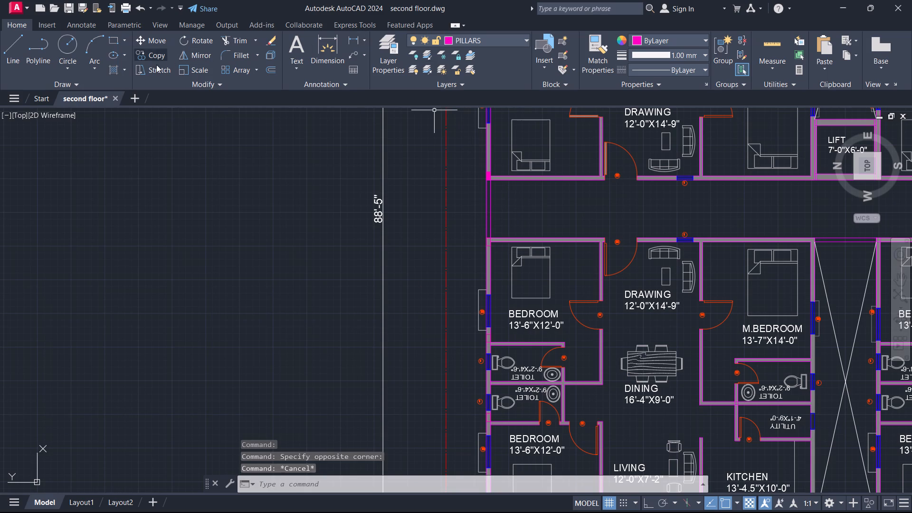
click(112, 68)
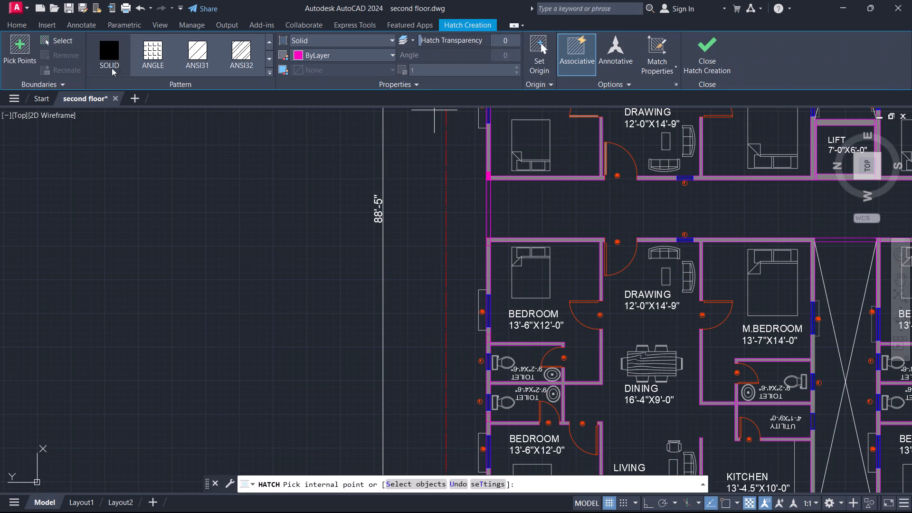
click(109, 52)
scroll(503, 252, up, 3)
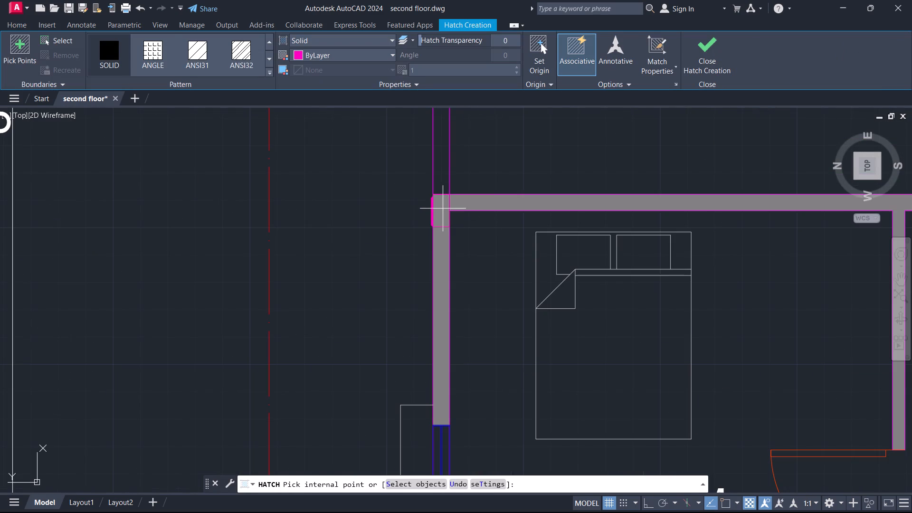
click(441, 210)
scroll(465, 222, down, 2)
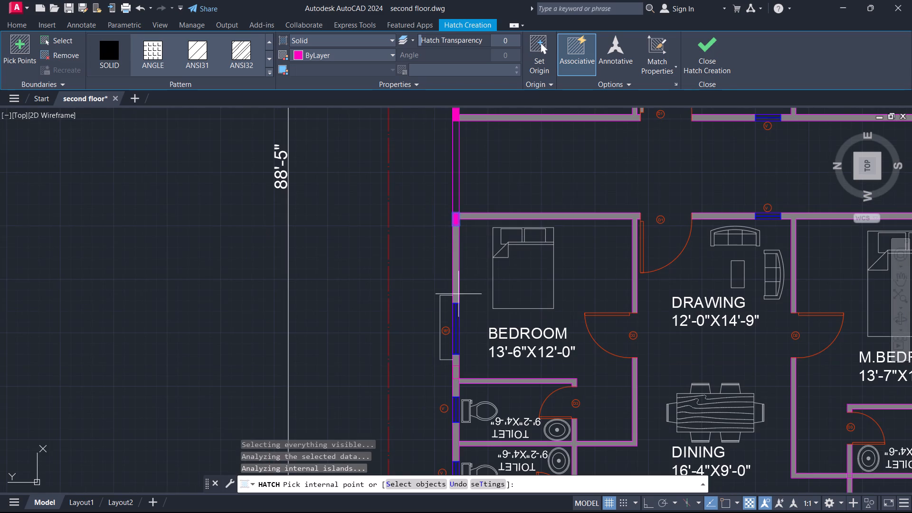
click(456, 370)
middle_drag(485, 358, 486, 344)
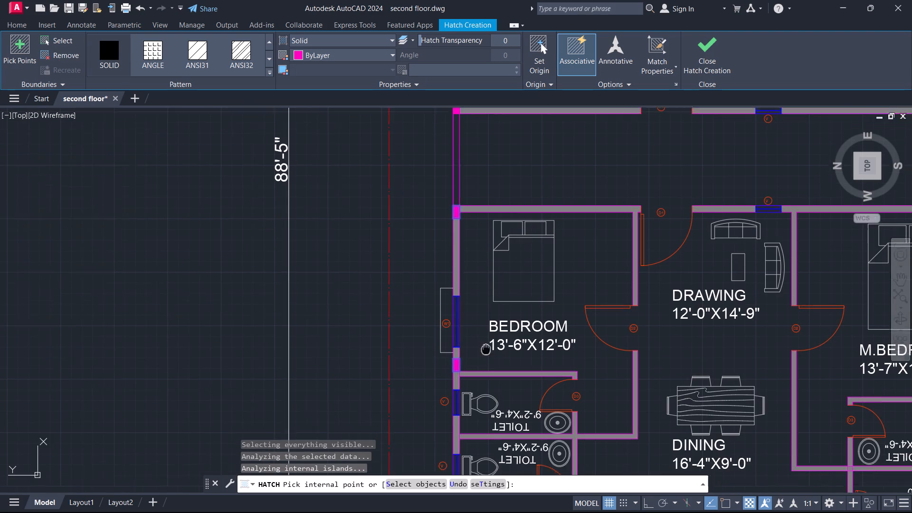
middle_drag(486, 344, 452, 117)
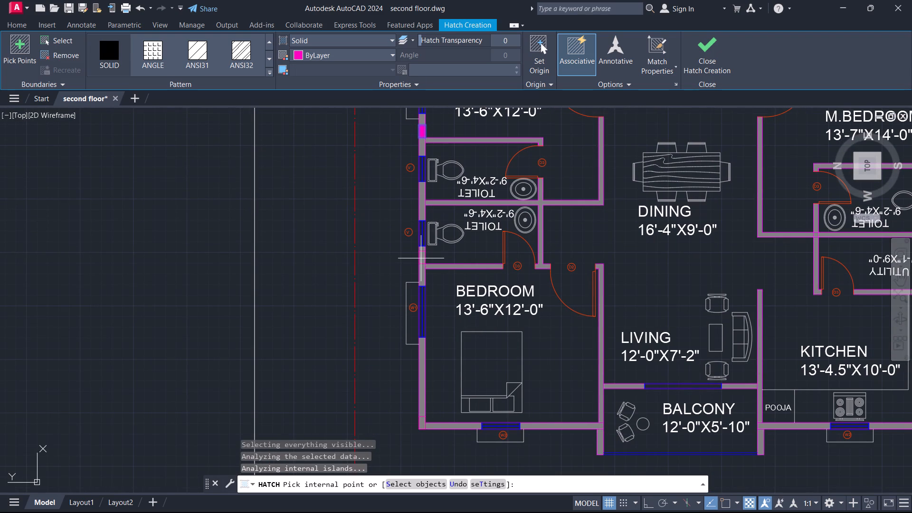
click(421, 256)
click(423, 422)
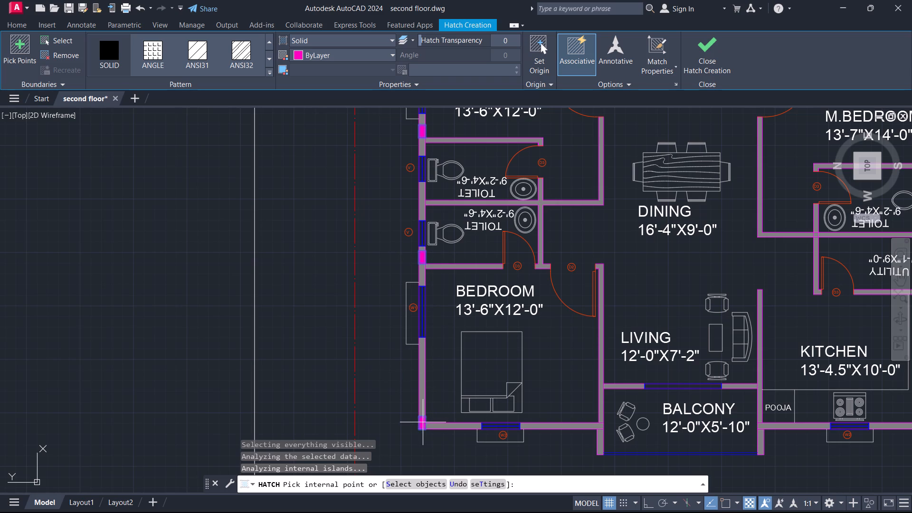
click(706, 58)
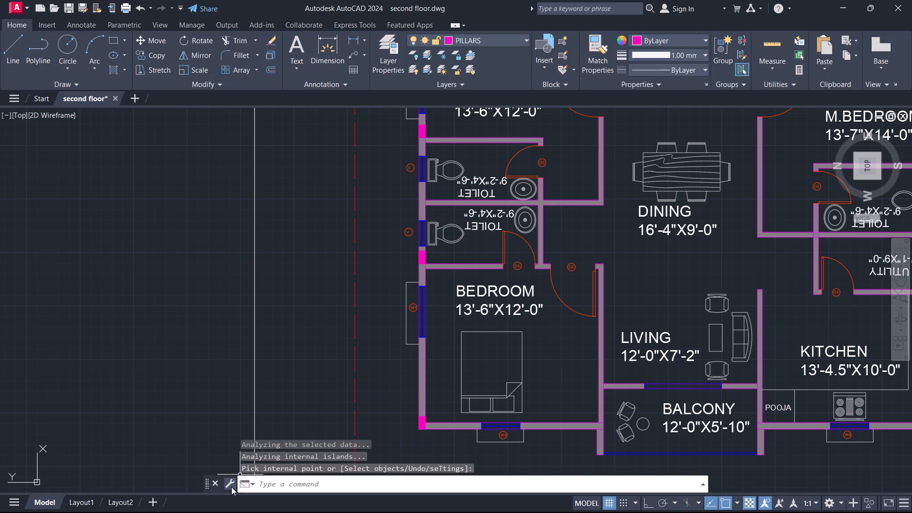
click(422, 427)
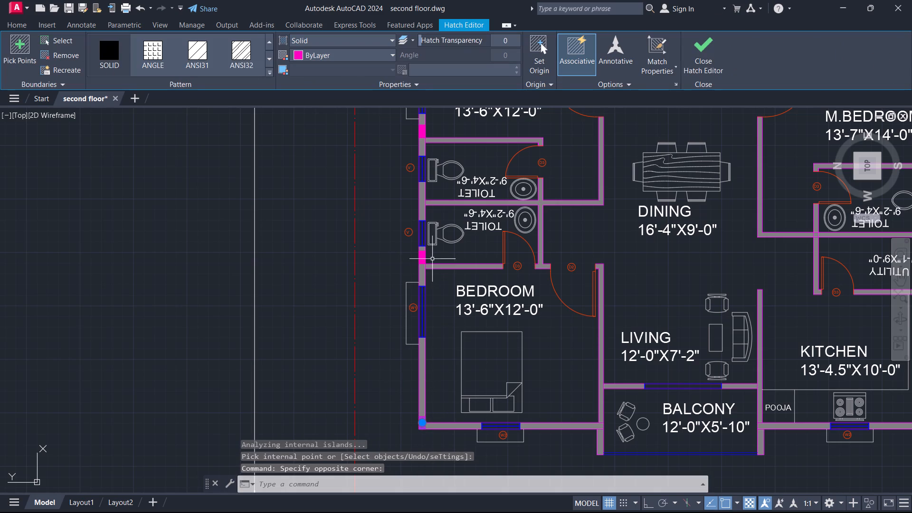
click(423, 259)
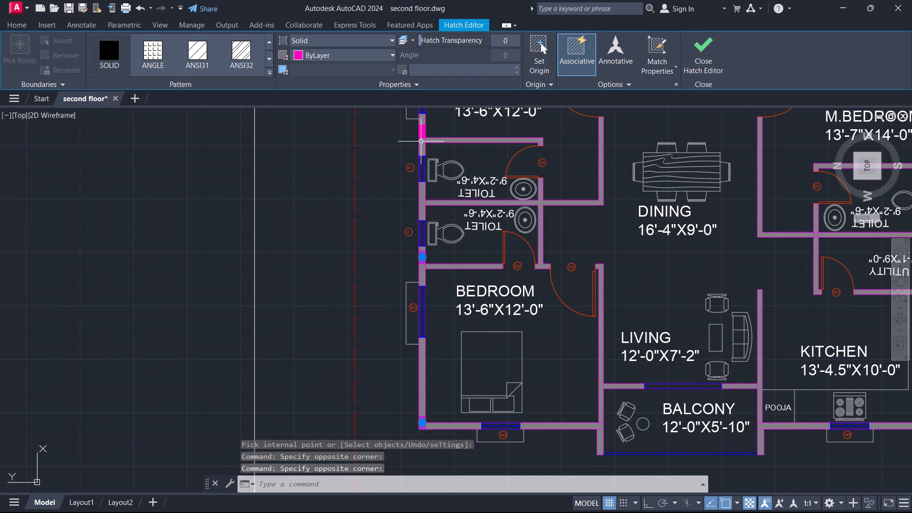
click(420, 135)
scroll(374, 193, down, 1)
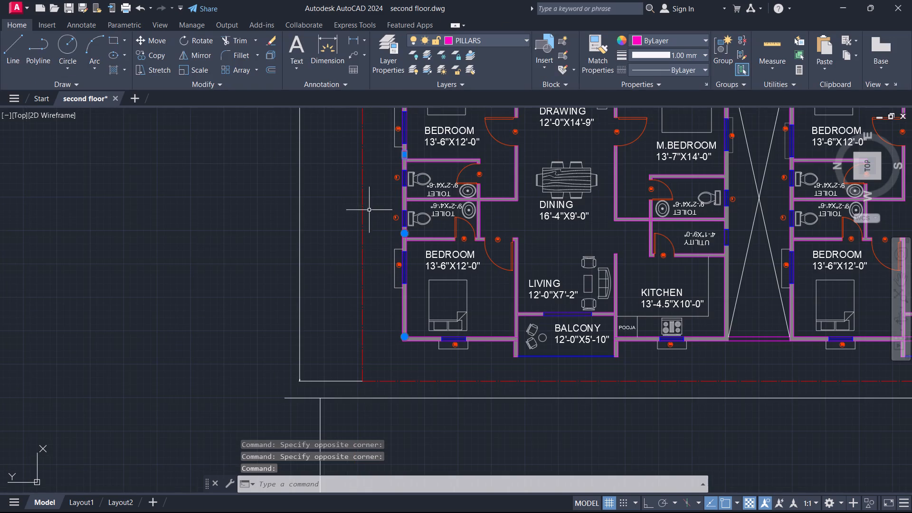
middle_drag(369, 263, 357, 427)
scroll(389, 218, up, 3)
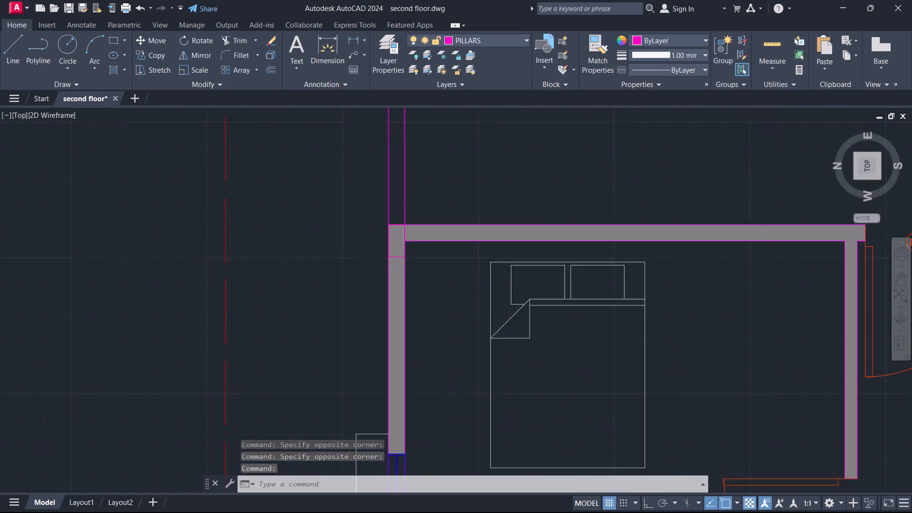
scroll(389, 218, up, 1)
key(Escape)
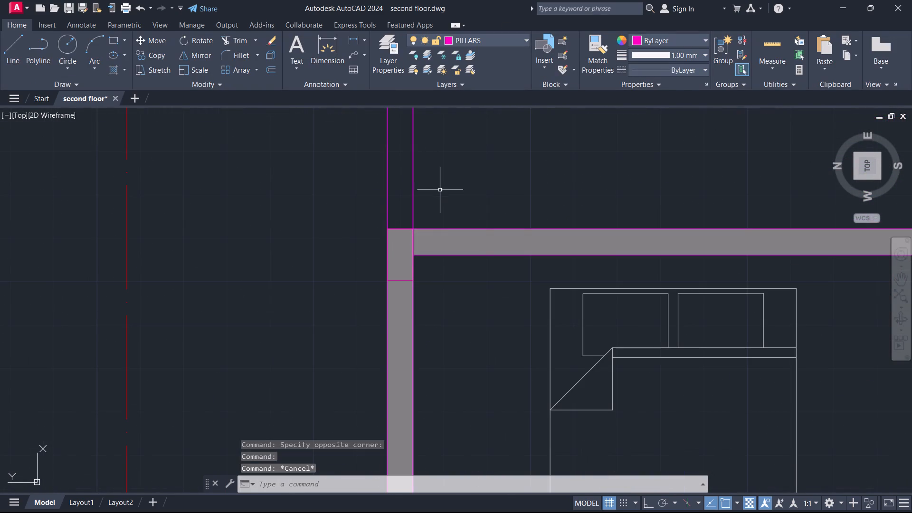
Solid-hatch the remaining pillar at the lower-left flat's corridor corner on the PILLARS layer and finish the hatch.
click(114, 72)
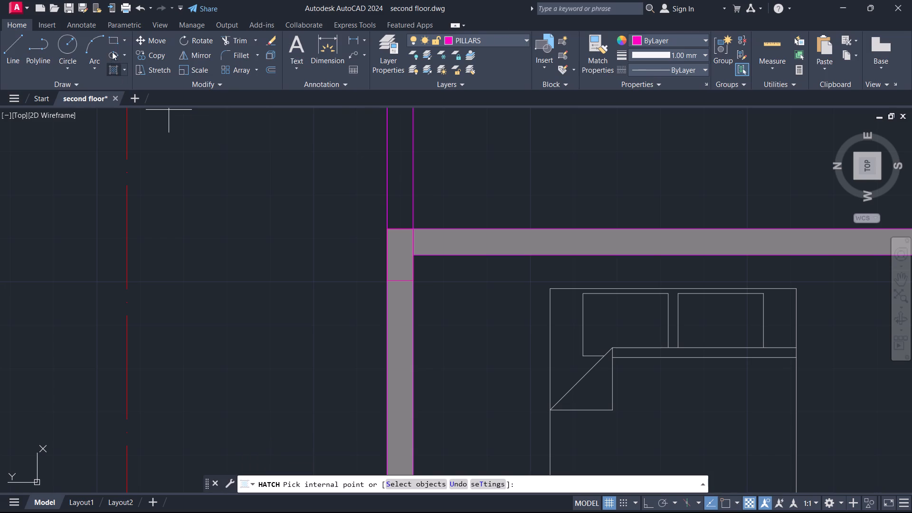
click(112, 52)
click(400, 254)
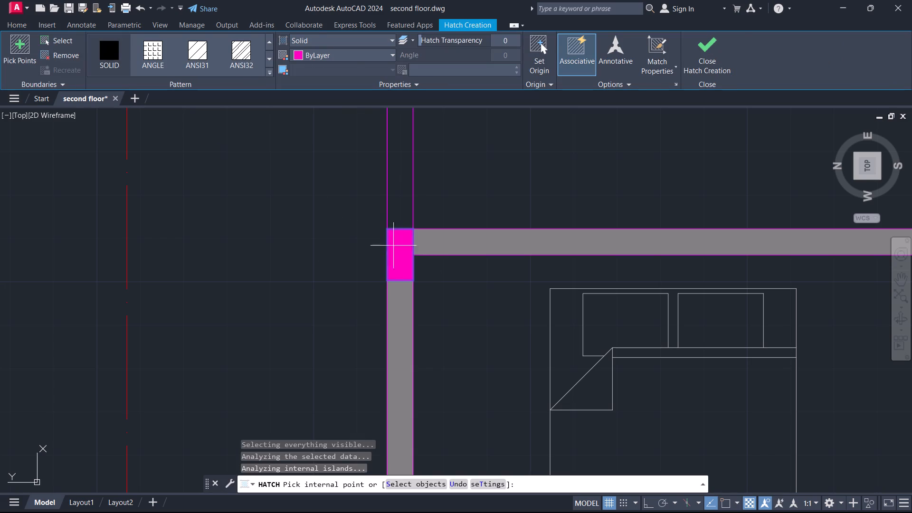
key(Escape)
Copy all eight pillar hatches of the two left flats' outer wall, using the topmost pillar's outer corner and Ortho, to the upper-left flat's bedroom-balcony wall junction.
click(394, 246)
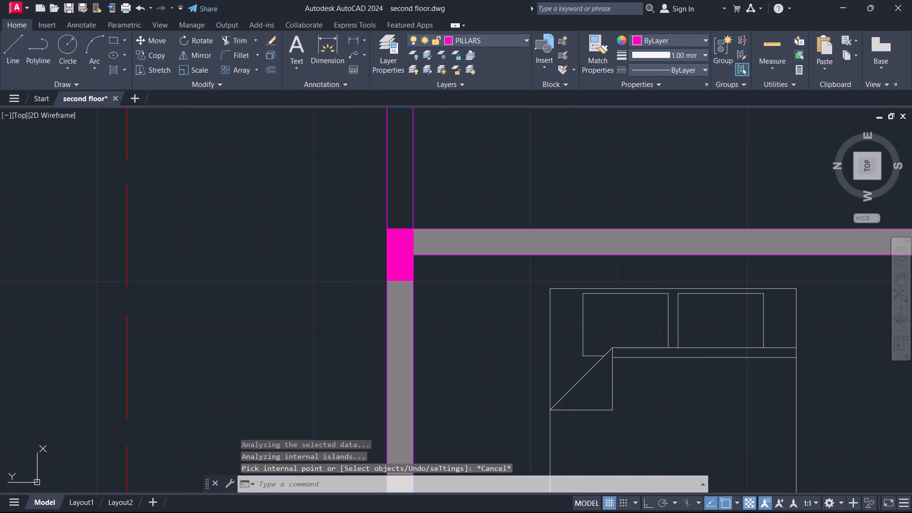
scroll(475, 174, down, 2)
scroll(468, 238, down, 1)
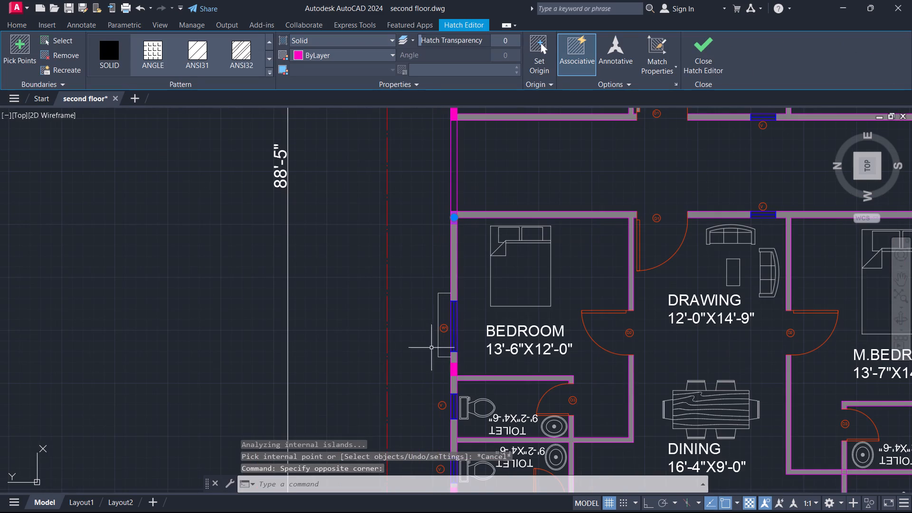
click(457, 367)
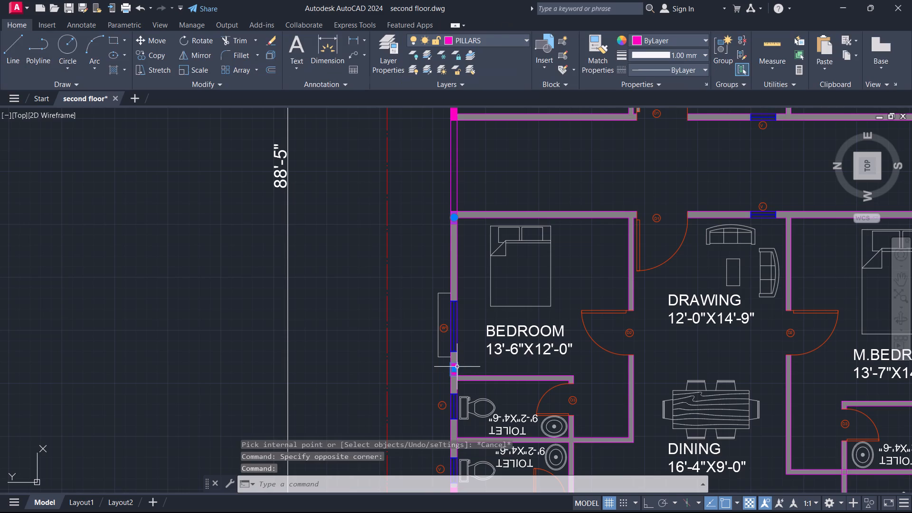
scroll(384, 290, down, 1)
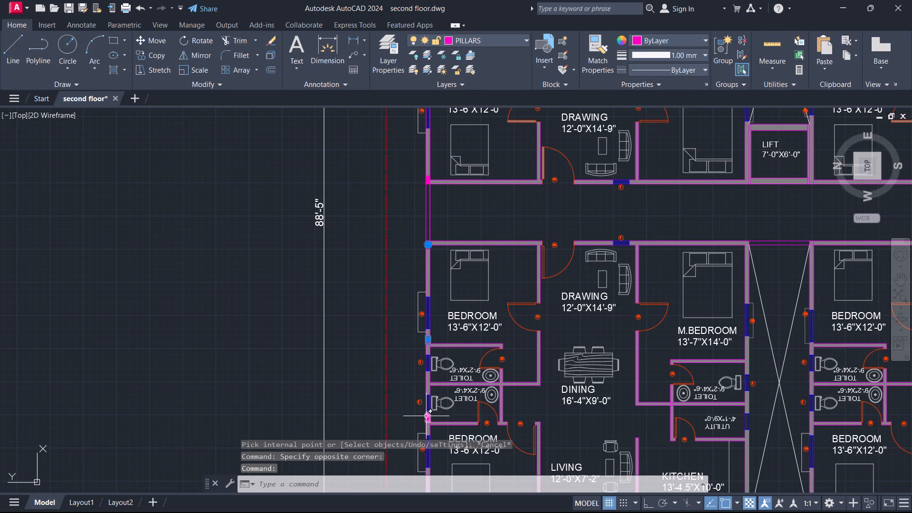
click(426, 418)
scroll(378, 287, down, 1)
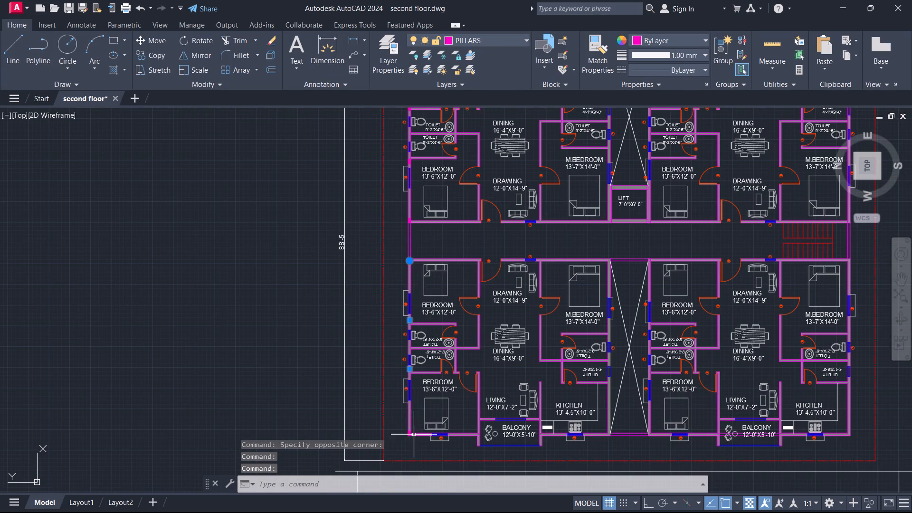
click(409, 434)
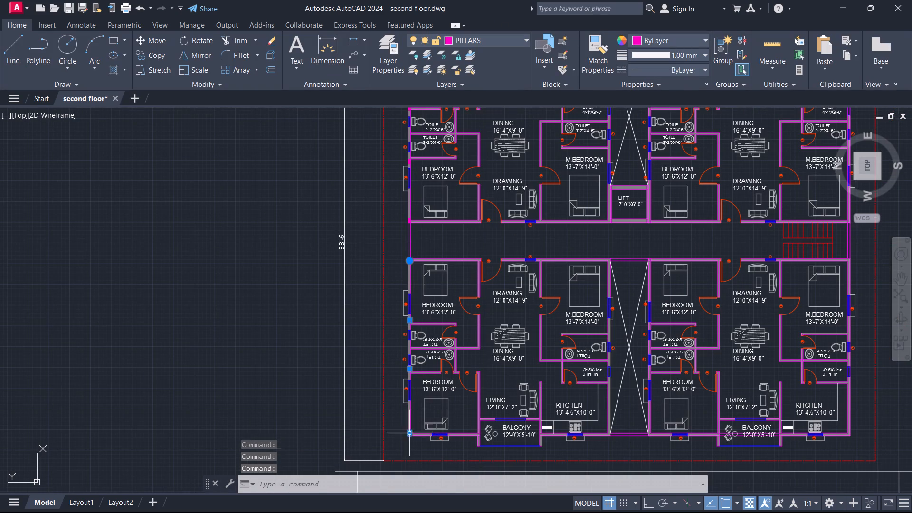
middle_drag(396, 224, 375, 350)
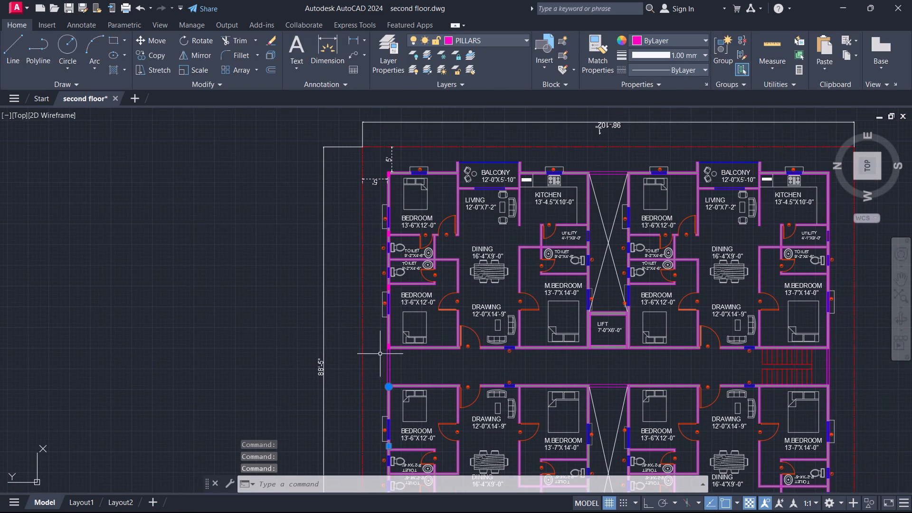
scroll(383, 345, up, 4)
click(412, 361)
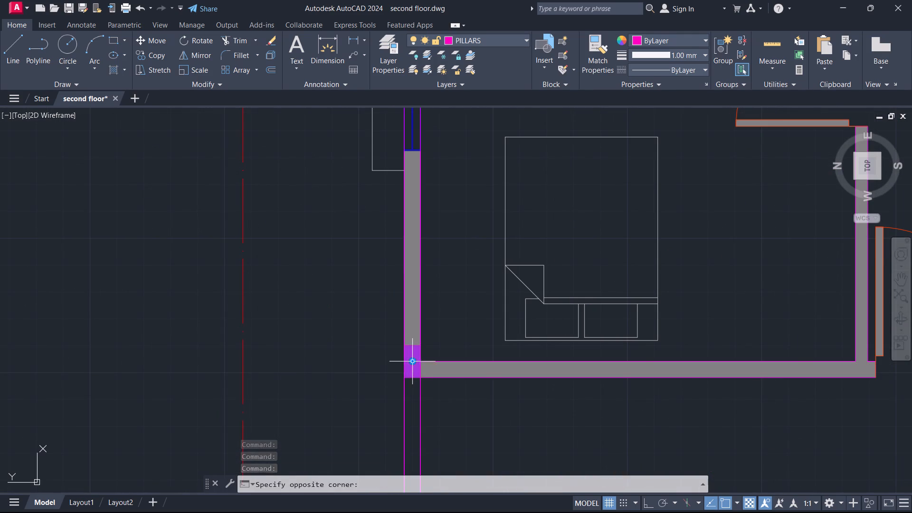
scroll(345, 311, down, 3)
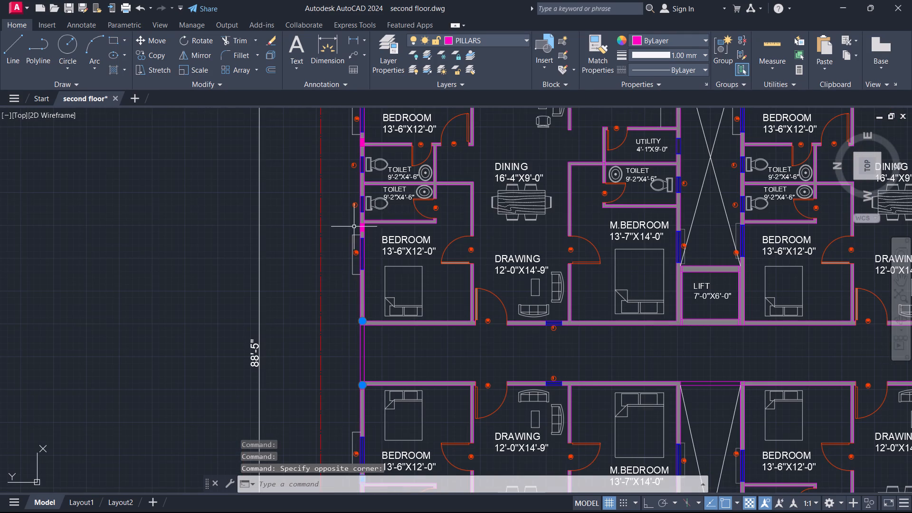
scroll(351, 228, up, 3)
click(388, 232)
scroll(347, 230, down, 2)
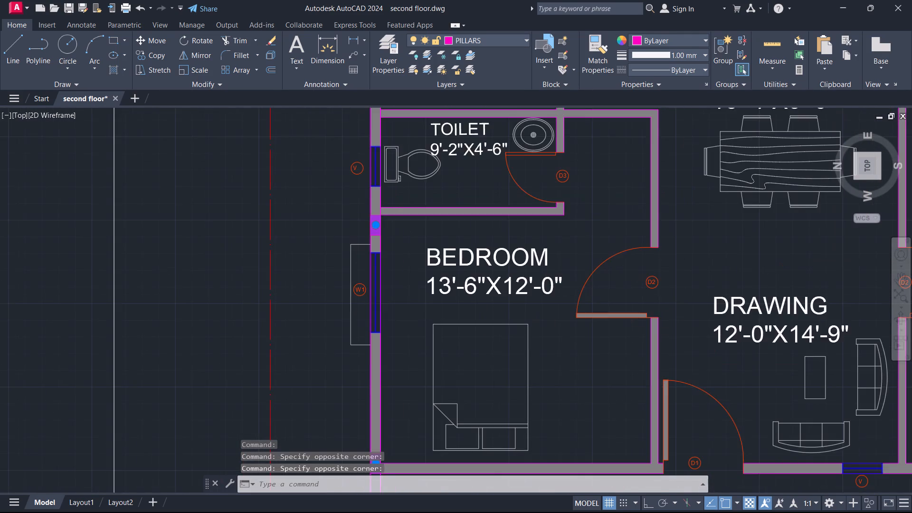
middle_drag(341, 169, 323, 304)
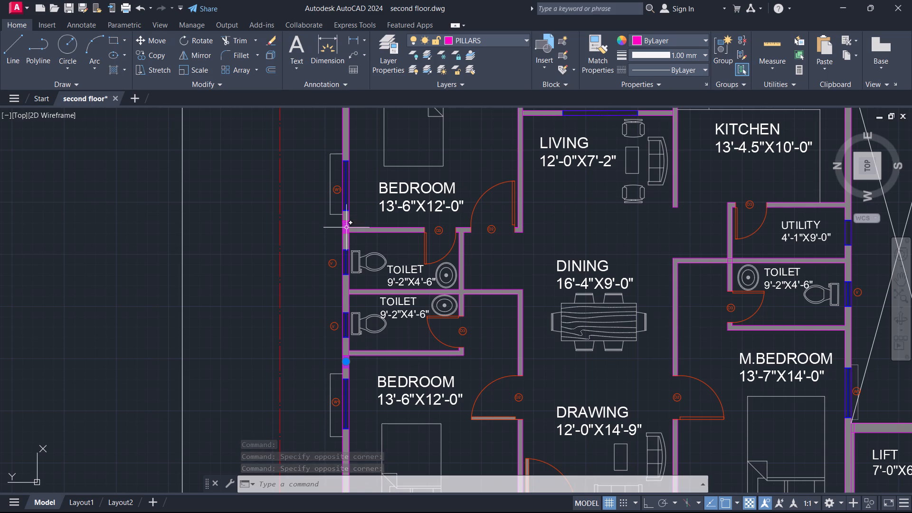
click(346, 228)
middle_drag(323, 236, 323, 374)
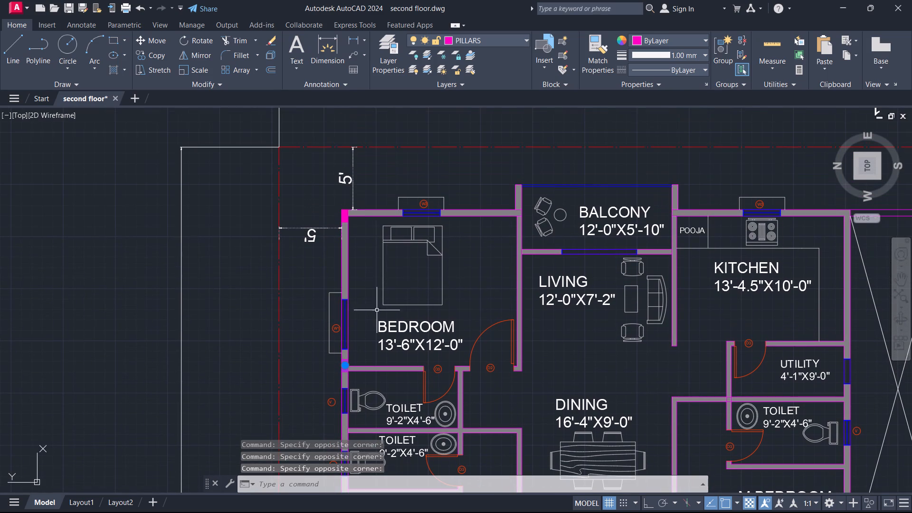
click(343, 215)
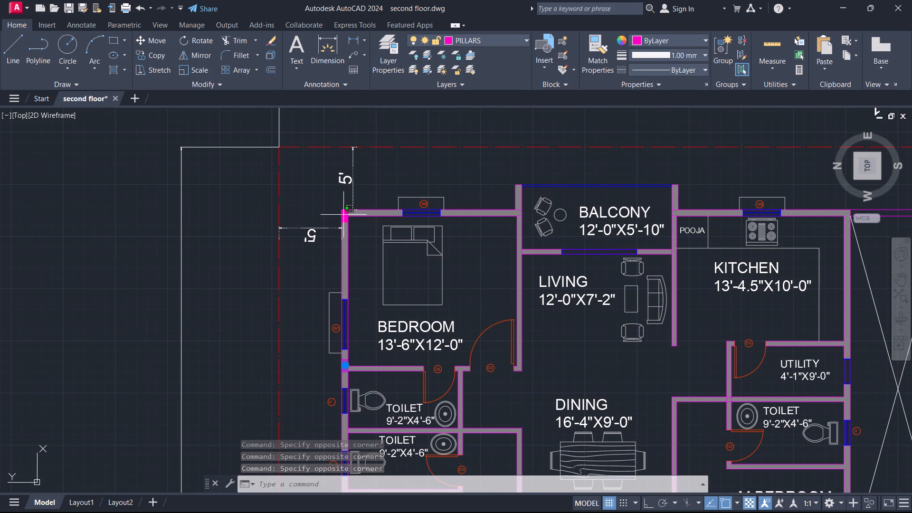
text(CO)
key(Return)
scroll(332, 195, up, 3)
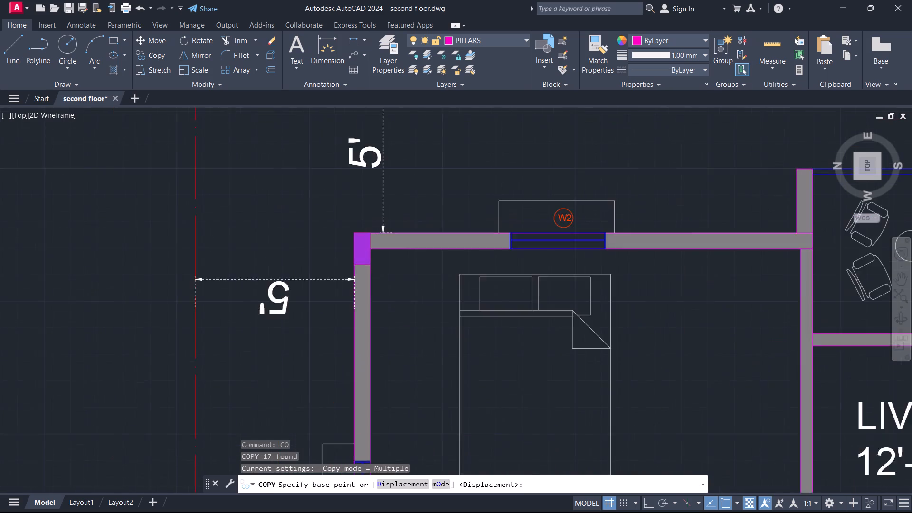
click(366, 252)
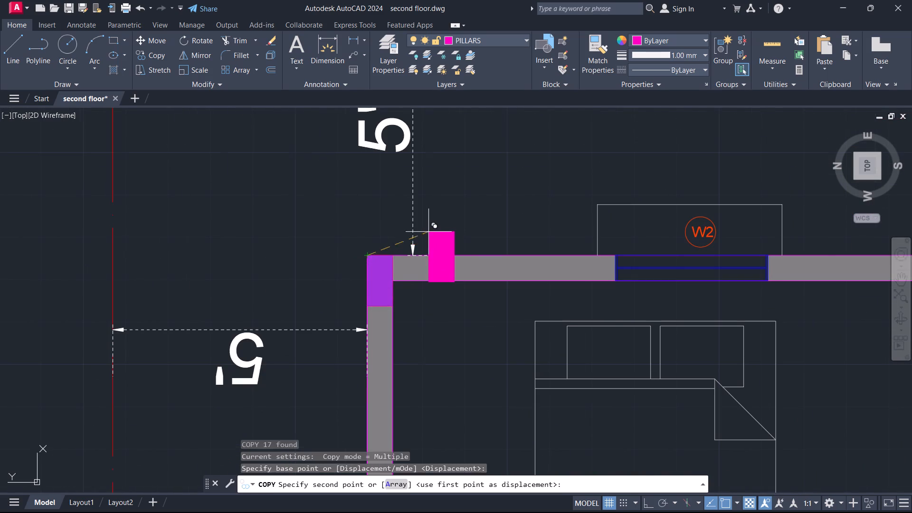
scroll(428, 232, down, 3)
key(F8)
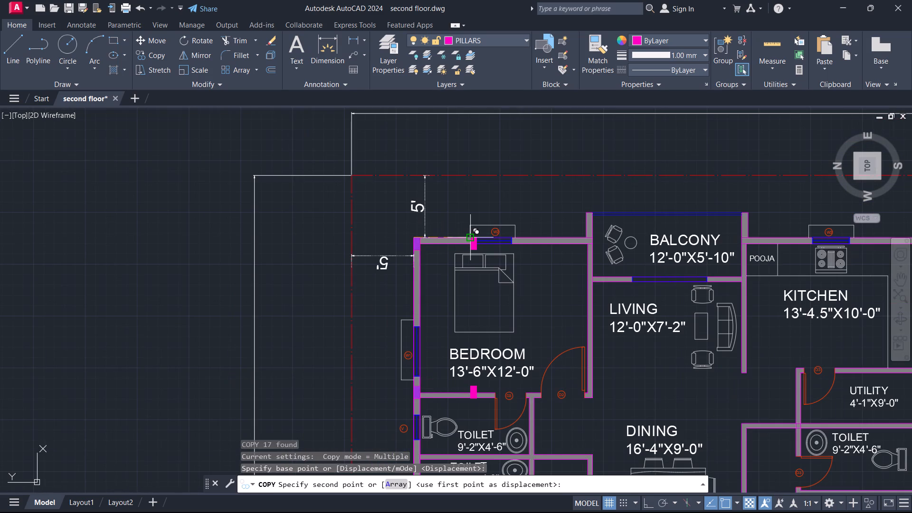
scroll(583, 242, up, 3)
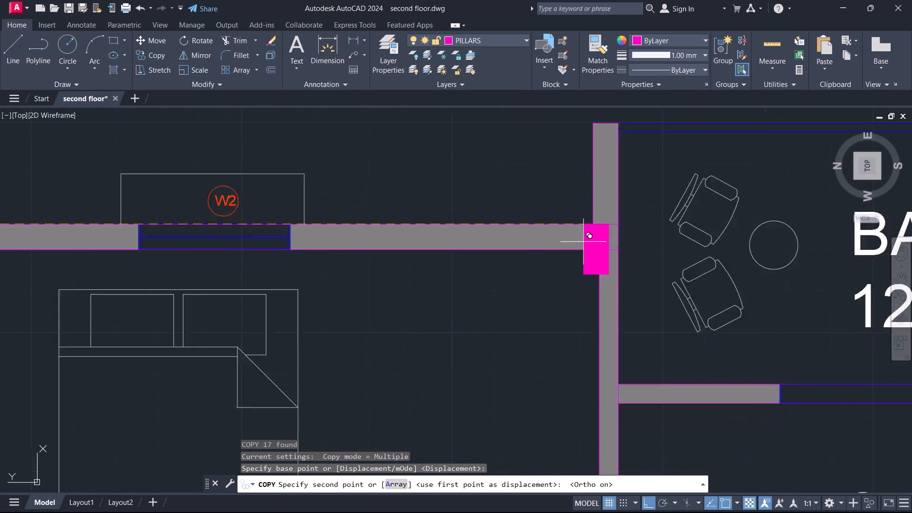
scroll(583, 242, up, 1)
click(598, 214)
Place further copies of the pillar column at the upper-left flat's balcony-pooja wall junction, its kitchen corner, and the bedroom corner across the open shaft.
scroll(519, 242, down, 1)
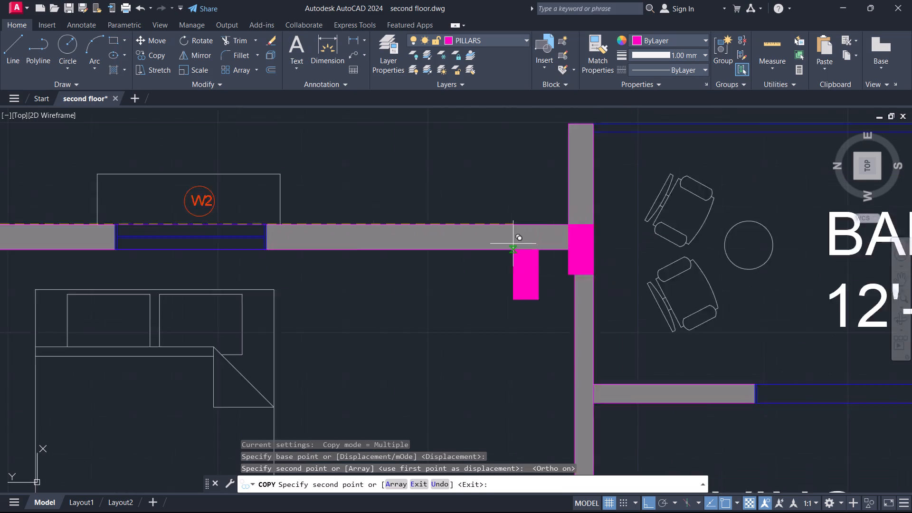
scroll(513, 244, down, 1)
scroll(610, 235, down, 3)
scroll(691, 227, up, 4)
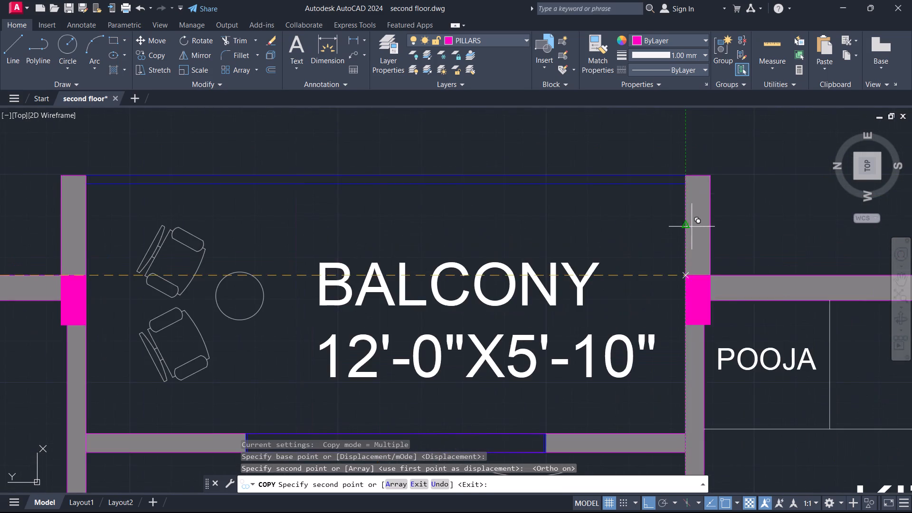
scroll(692, 230, up, 3)
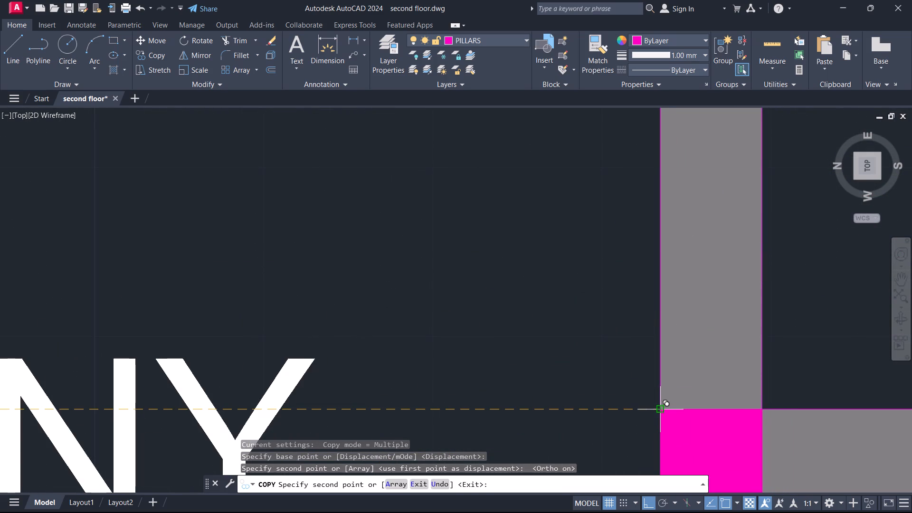
click(661, 408)
scroll(551, 311, down, 4)
scroll(595, 287, down, 3)
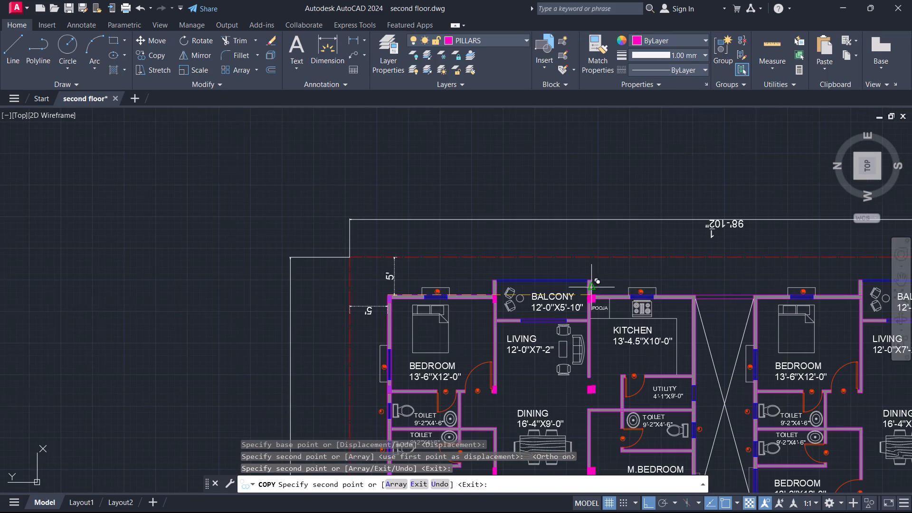
scroll(695, 295, up, 4)
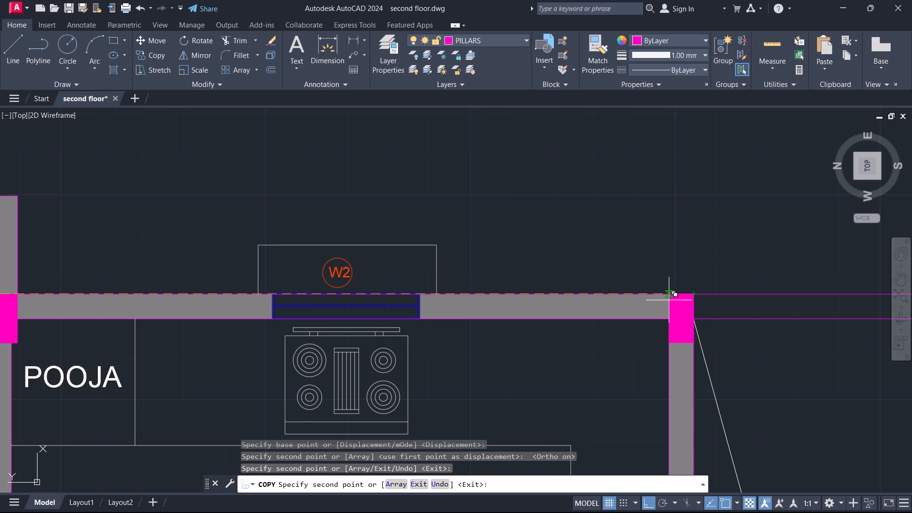
click(669, 299)
scroll(738, 278, down, 2)
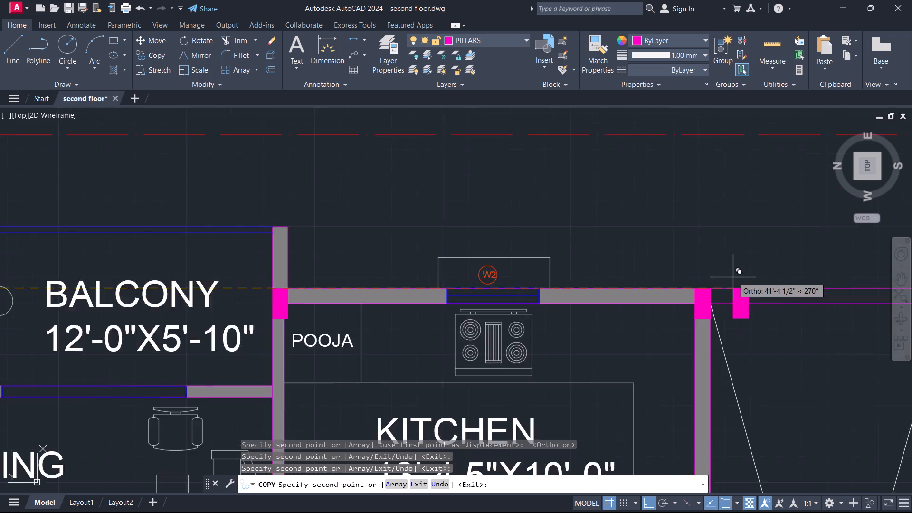
scroll(733, 277, down, 1)
scroll(817, 270, up, 4)
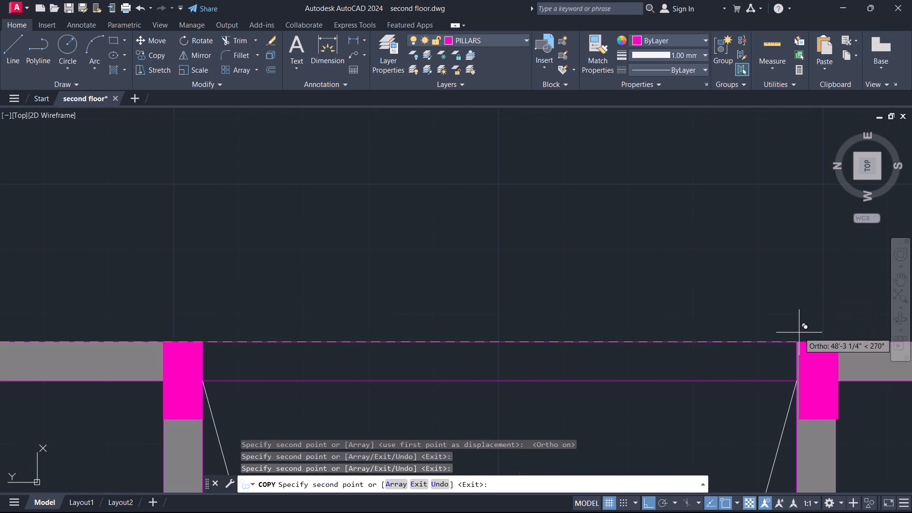
click(798, 345)
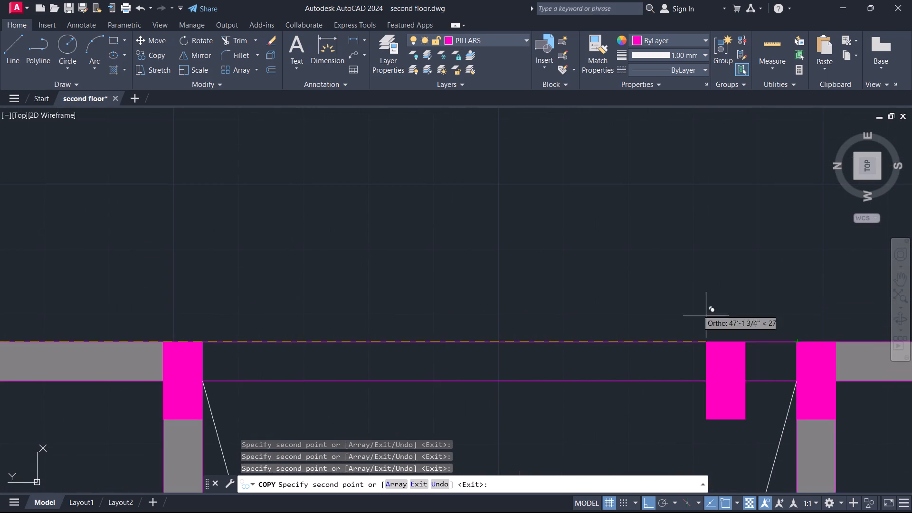
Place copies of the pillar column at the upper-right flat's bedroom-balcony junction, balcony-pooja junction and outer kitchen corner.
scroll(619, 259, down, 3)
scroll(763, 286, down, 3)
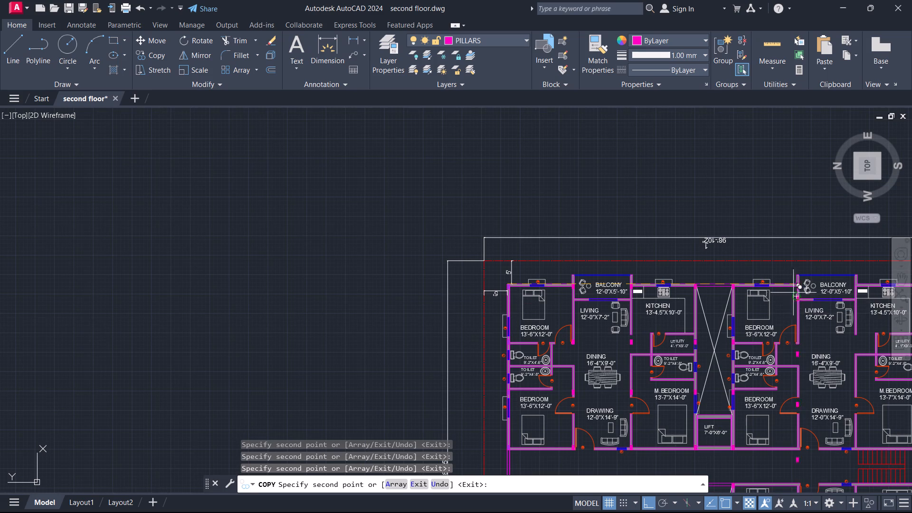
middle_drag(785, 305, 510, 297)
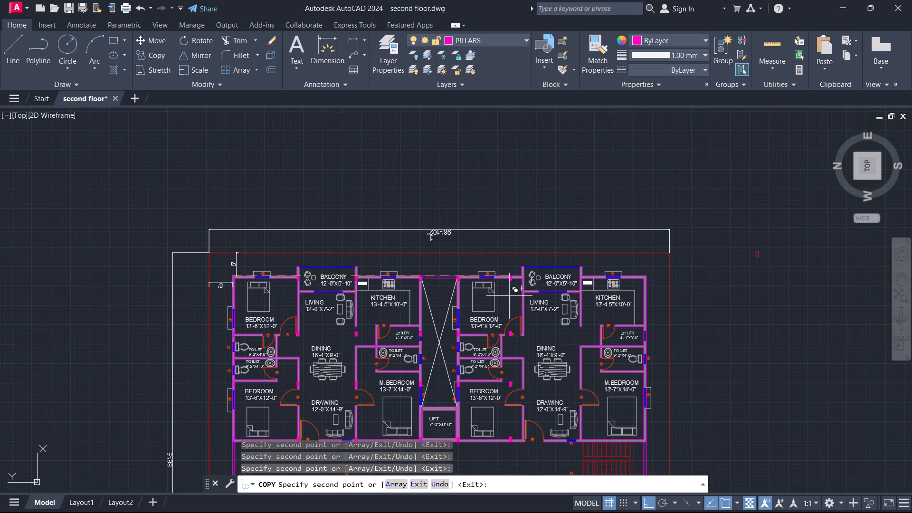
scroll(505, 276, up, 4)
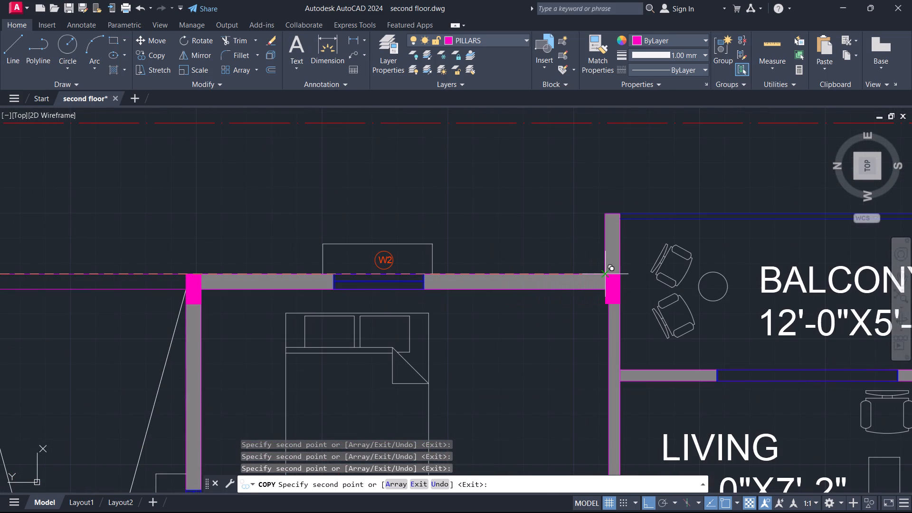
click(605, 273)
scroll(530, 298, down, 2)
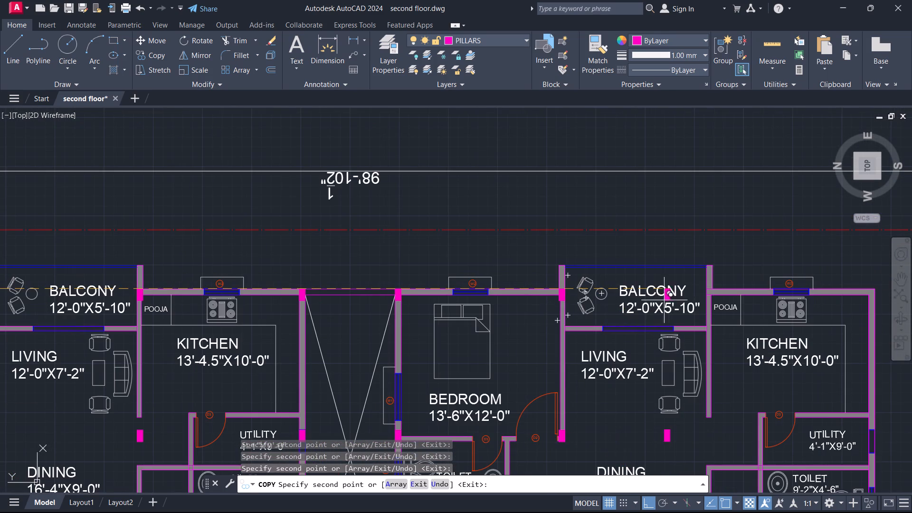
scroll(713, 294, up, 3)
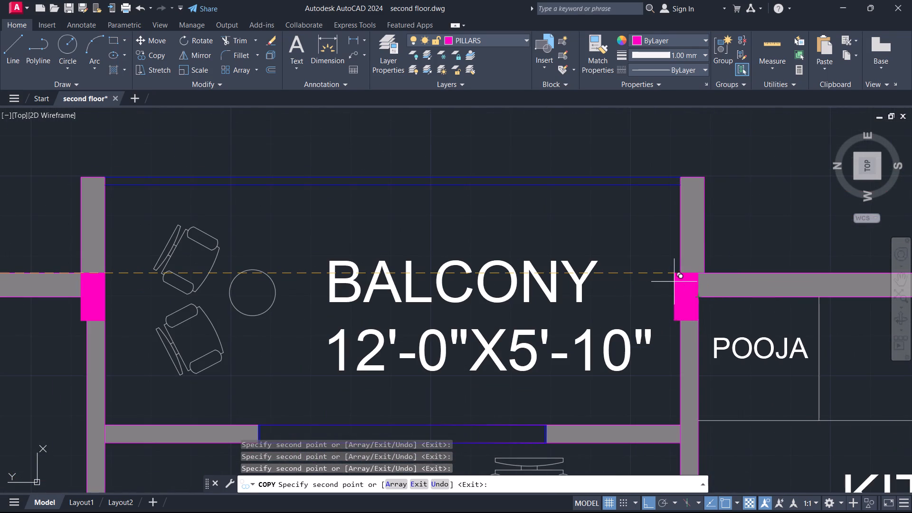
click(681, 275)
scroll(633, 286, down, 4)
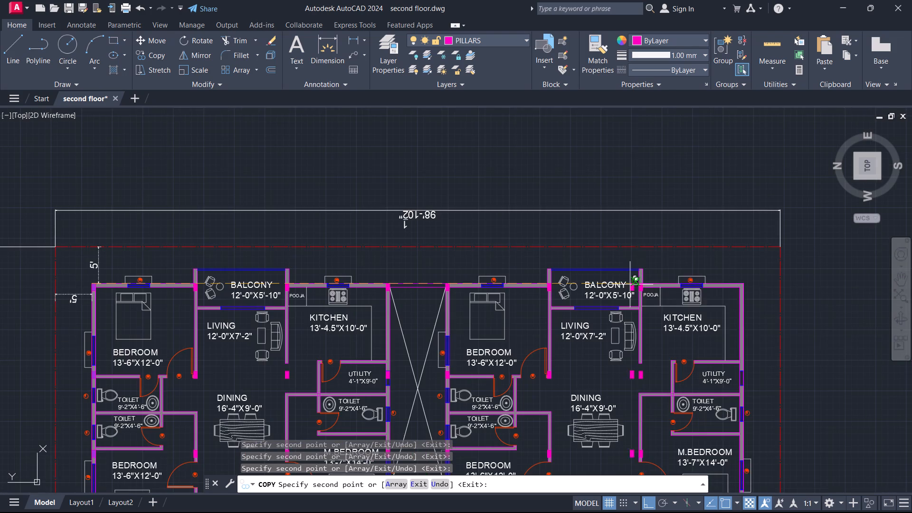
scroll(737, 287, up, 4)
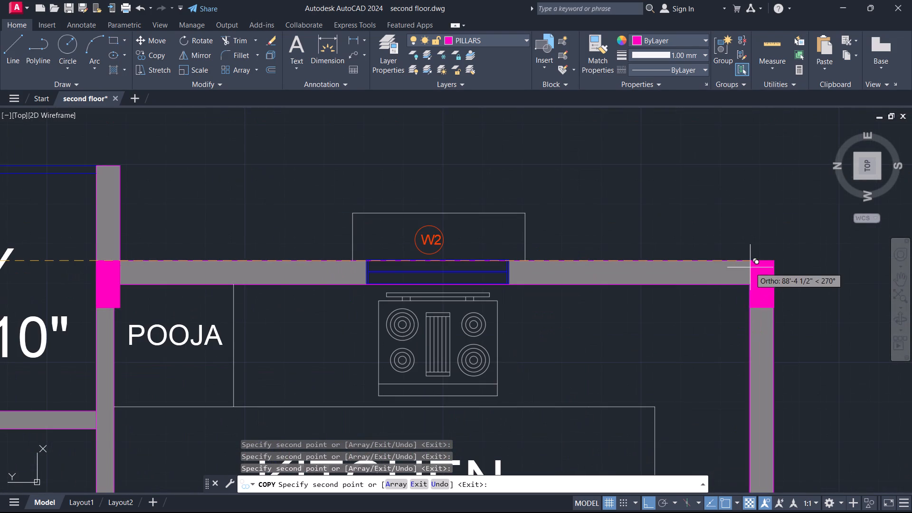
click(750, 265)
scroll(583, 308, down, 2)
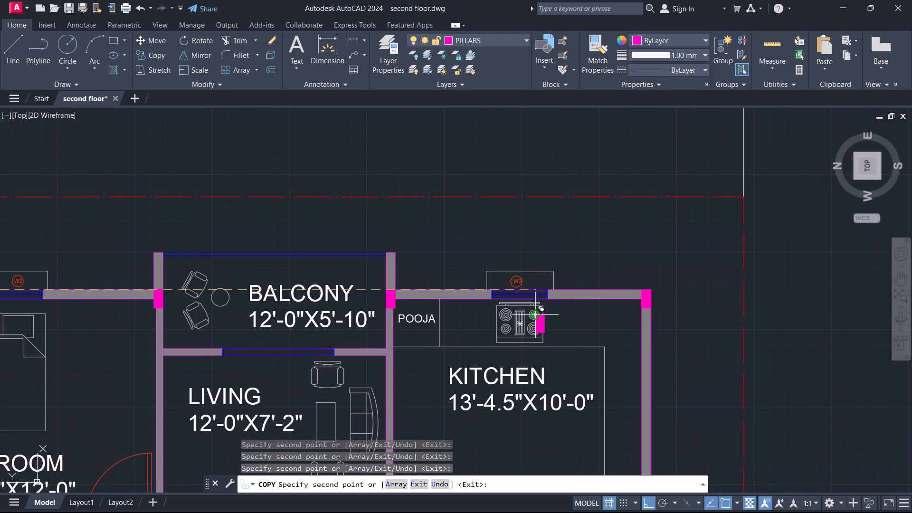
Finish copying the pillars and erase the small leftover pillar object outside the plot boundary, beyond the upper-right flat.
key(Escape)
scroll(693, 219, down, 3)
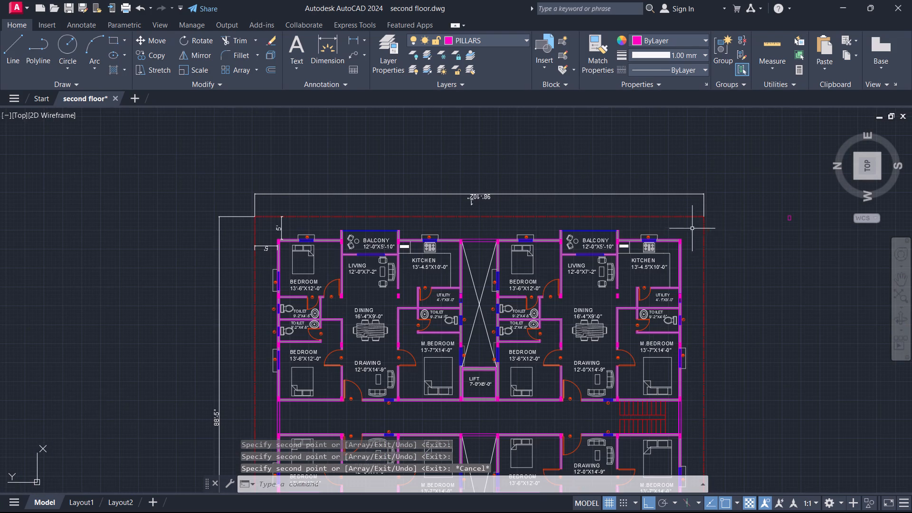
drag(782, 209, 781, 220)
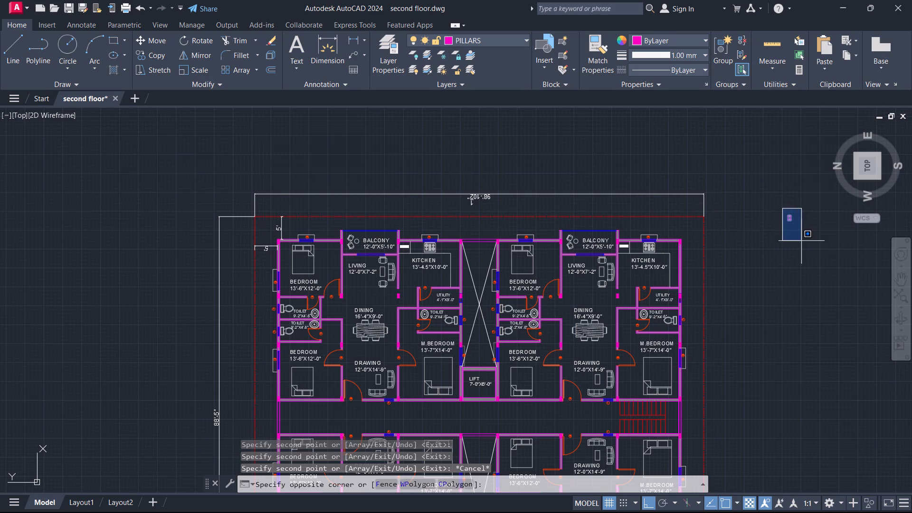
click(802, 240)
key(e)
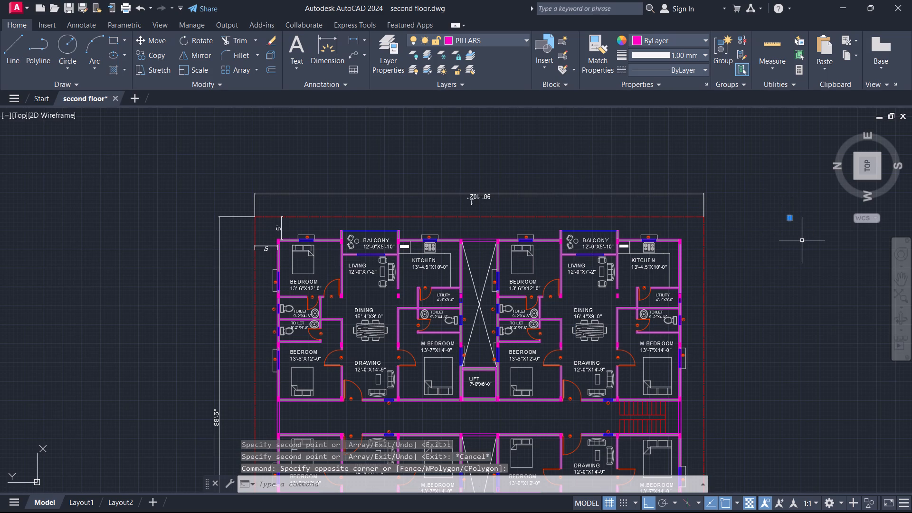
key(Return)
Review the whole second floor plan and the upper-left flat's bedroom area to check the placed pillar hatches.
middle_drag(724, 315, 658, 214)
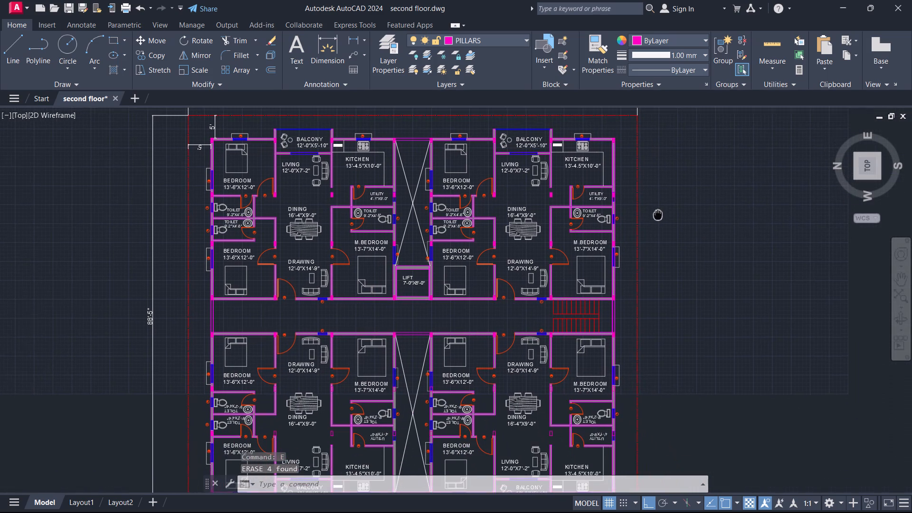
middle_drag(658, 214, 658, 213)
scroll(662, 218, down, 1)
middle_drag(640, 301, 674, 246)
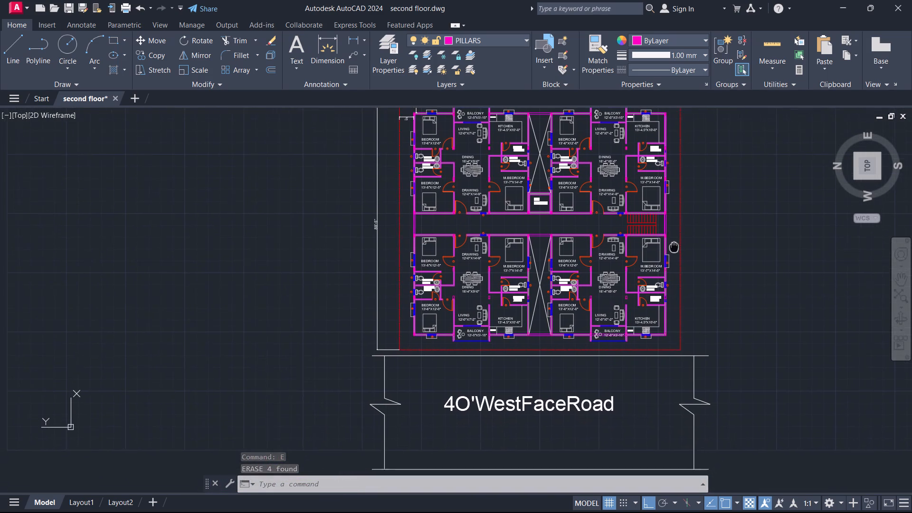
middle_drag(674, 246, 642, 296)
middle_drag(701, 189, 751, 187)
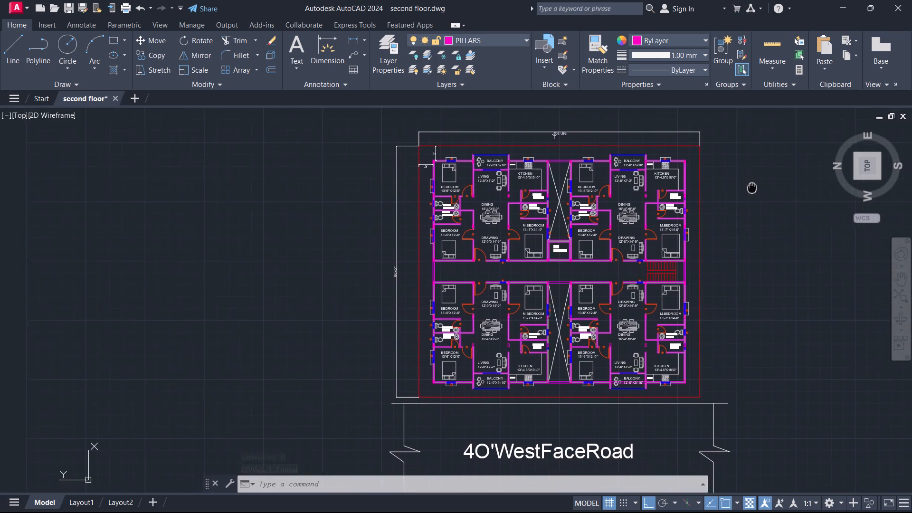
middle_drag(751, 187, 736, 175)
scroll(451, 152, up, 3)
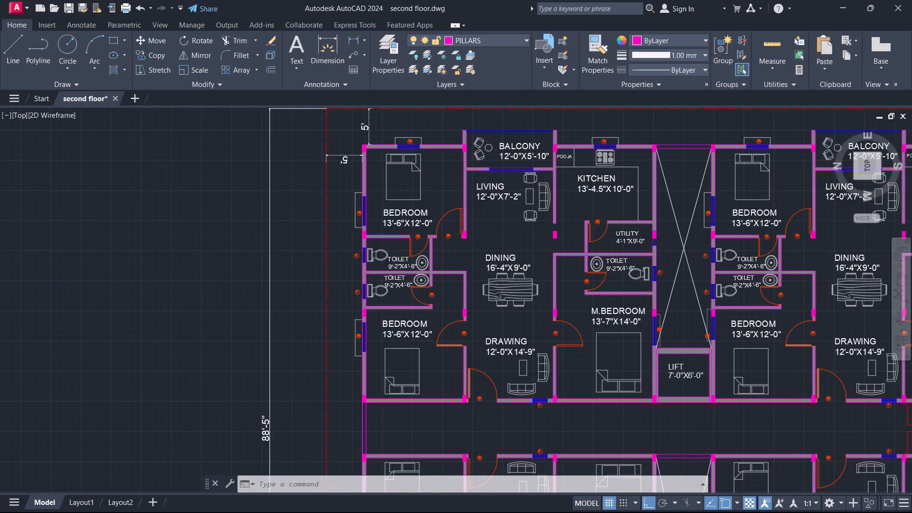
scroll(318, 138, up, 1)
scroll(446, 194, down, 1)
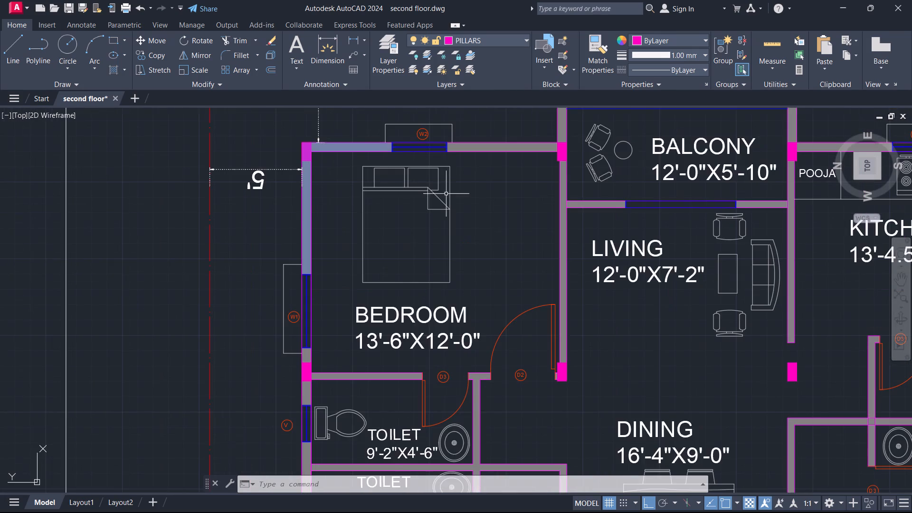
scroll(446, 194, down, 1)
scroll(515, 209, down, 1)
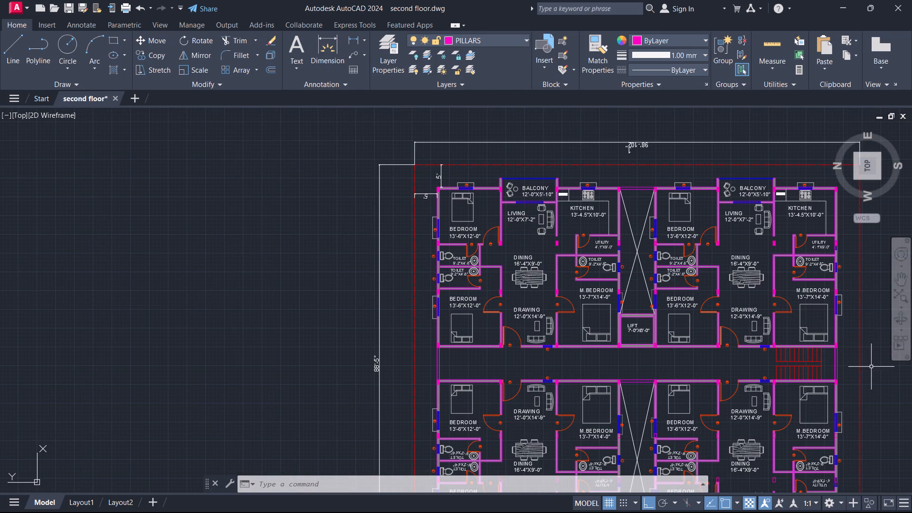
middle_drag(871, 367, 658, 326)
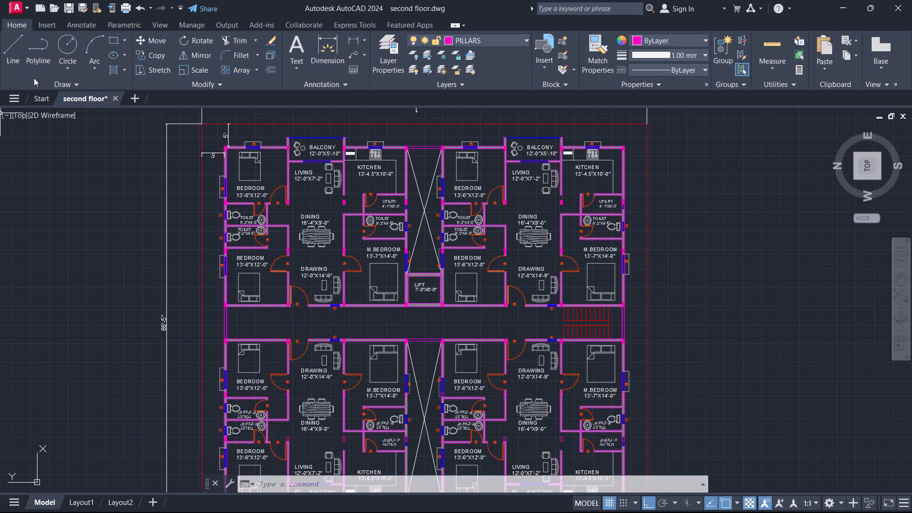
Save all open drawings, including the second floor plan.
click(10, 93)
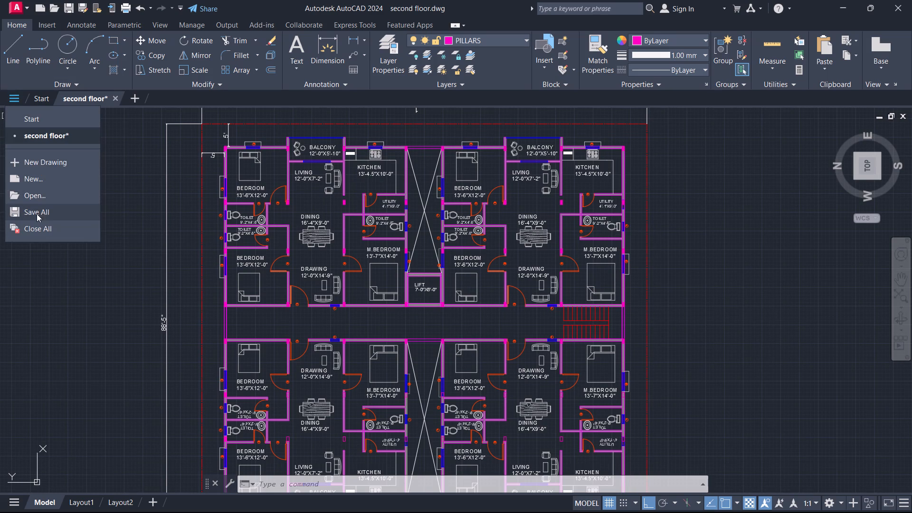
click(35, 216)
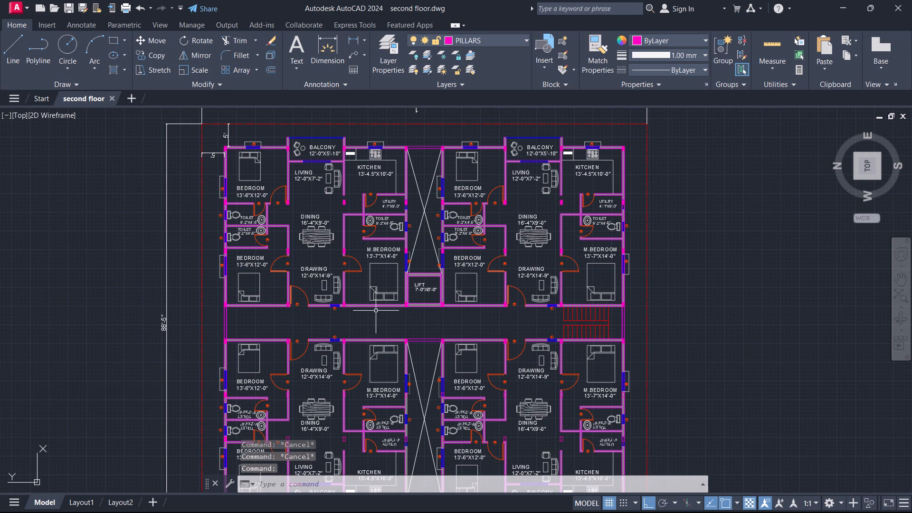